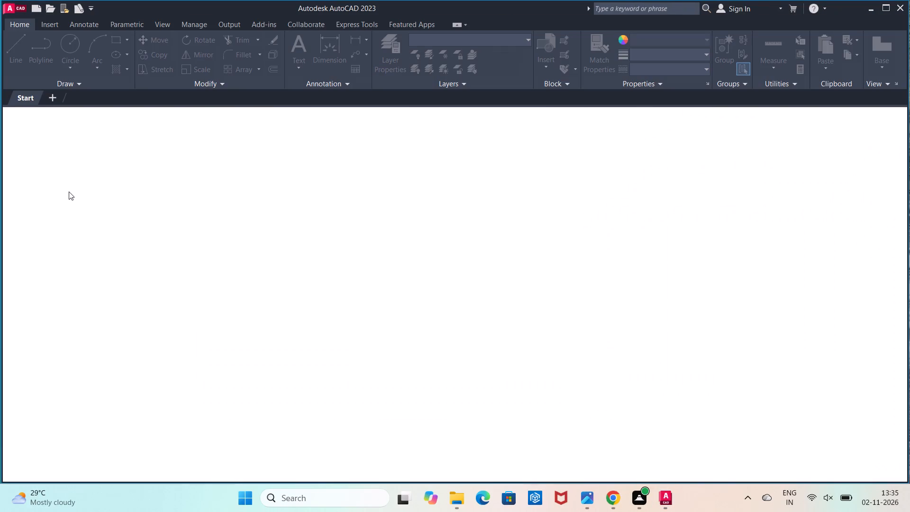
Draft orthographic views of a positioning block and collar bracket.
Create a new blank drawing.
click(119, 229)
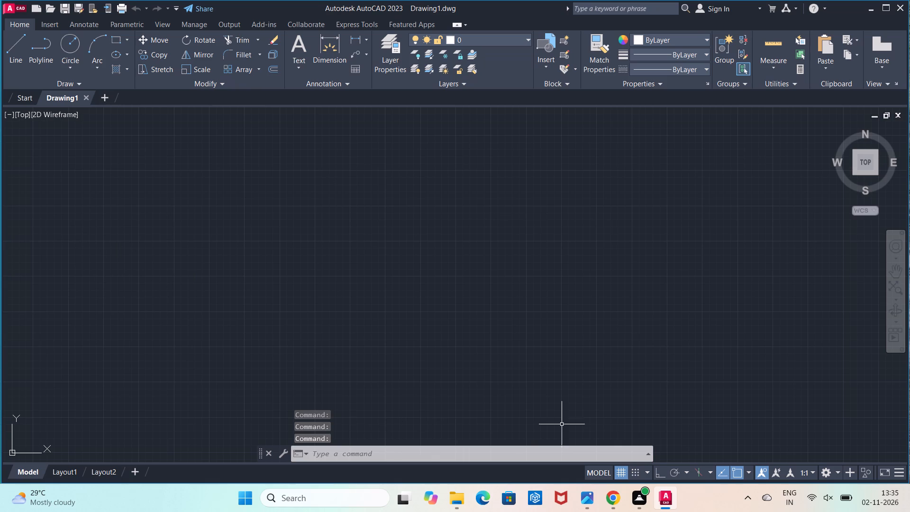
Turn on command history logging with the LOGFILEON command.
click(404, 449)
text(logfile)
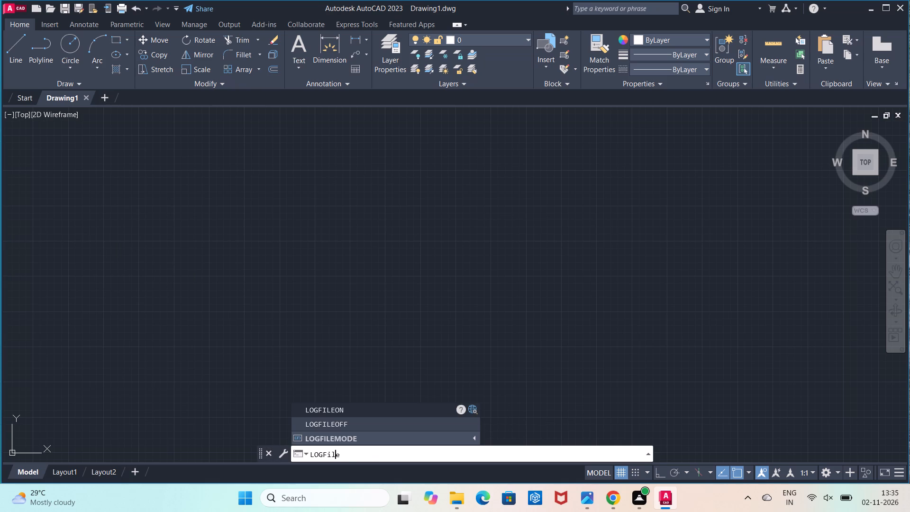
click(426, 411)
Set the model space limits from 0,0 to 100,100 and apply Zoom All.
click(371, 448)
text(limitsd)
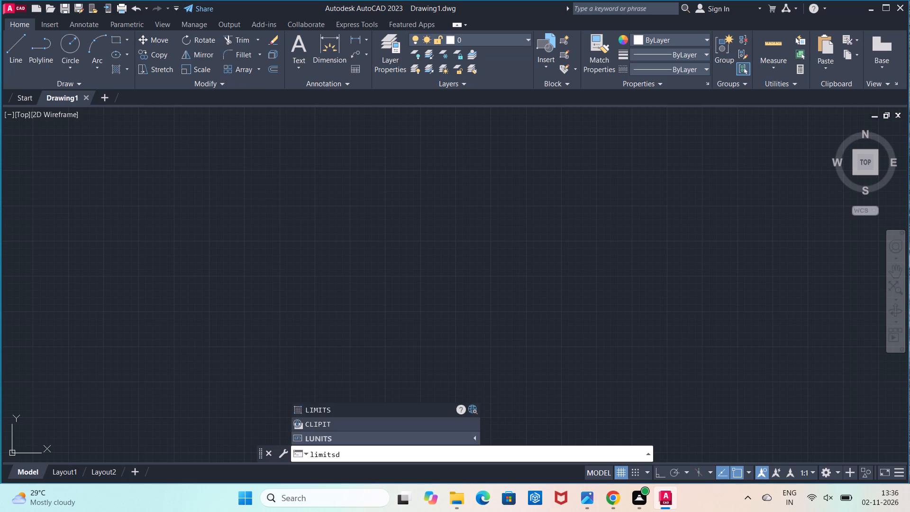
key(BackSpace)
key(Return)
text(0,0)
key(Return)
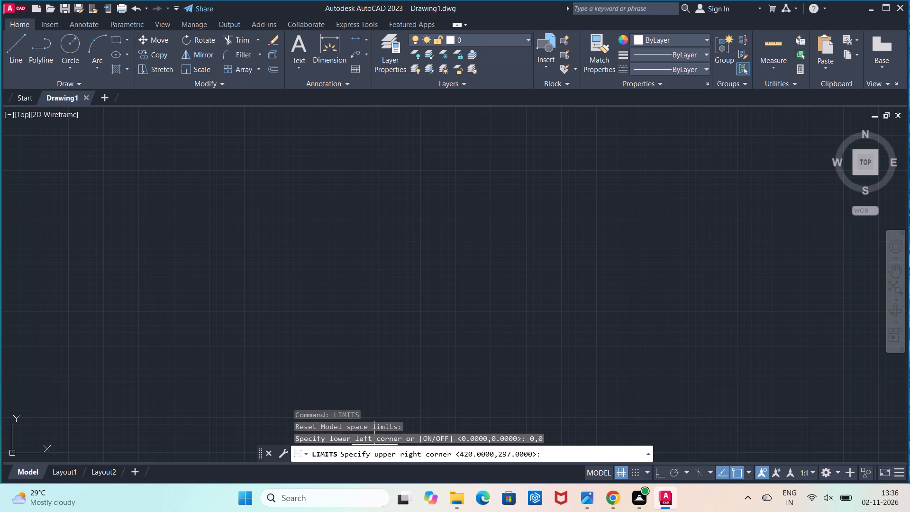
text(100,100)
key(Return)
key(z)
key(Return)
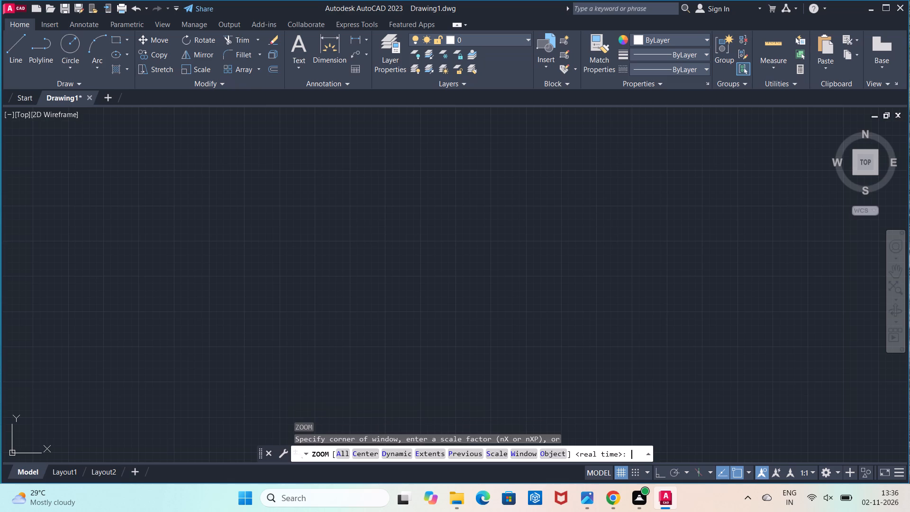
key(a)
key(Return)
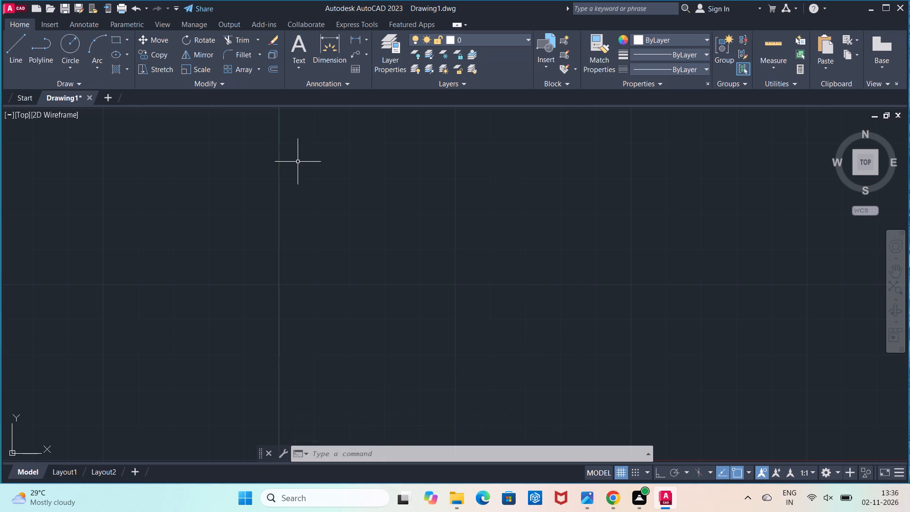
Draw a horizontal line 60 units long in empty space with Ortho mode turned on.
scroll(308, 161, down, 1)
middle_drag(355, 186, 305, 511)
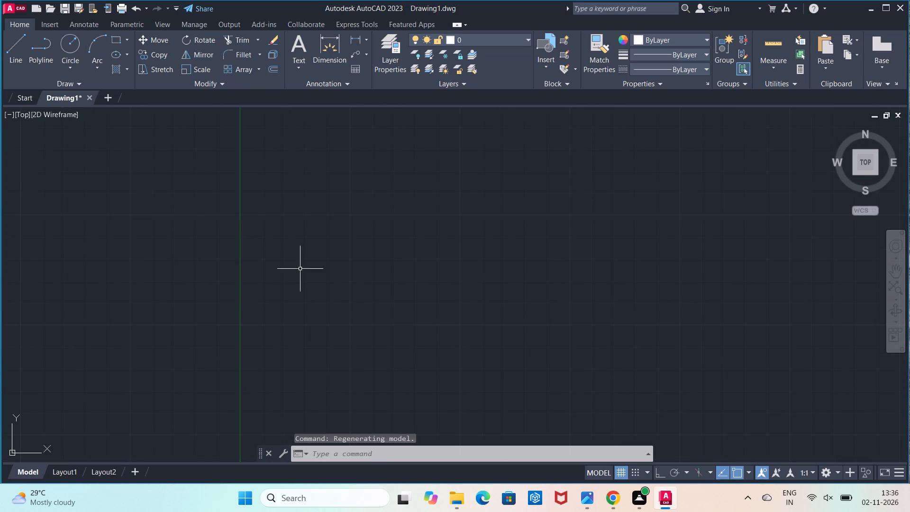
middle_drag(300, 269, 286, 503)
middle_drag(324, 234, 323, 448)
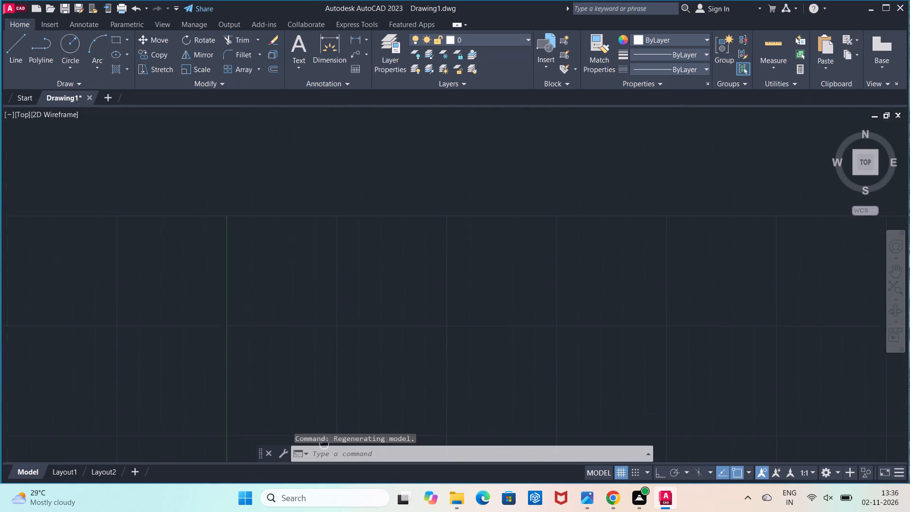
middle_drag(323, 448, 322, 460)
middle_drag(330, 243, 295, 441)
scroll(288, 232, up, 1)
middle_drag(288, 232, 312, 448)
middle_drag(295, 288, 308, 424)
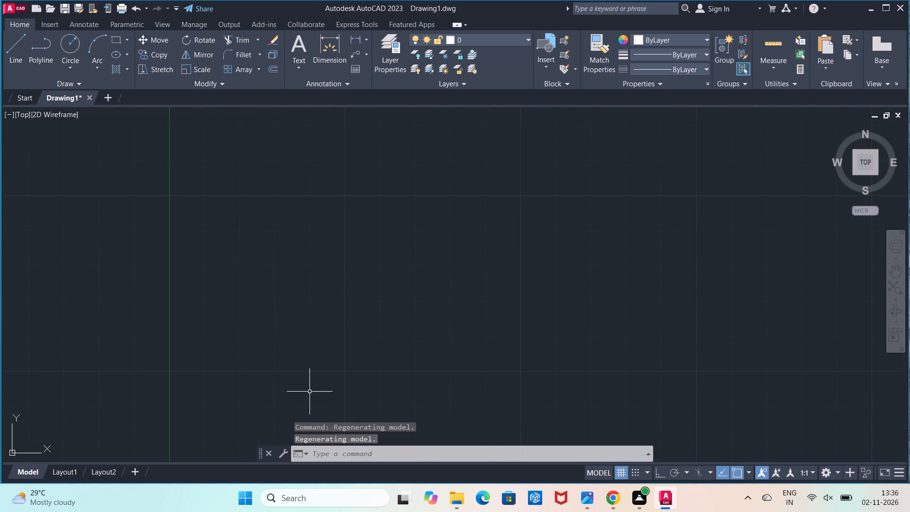
middle_drag(300, 264, 297, 335)
click(10, 47)
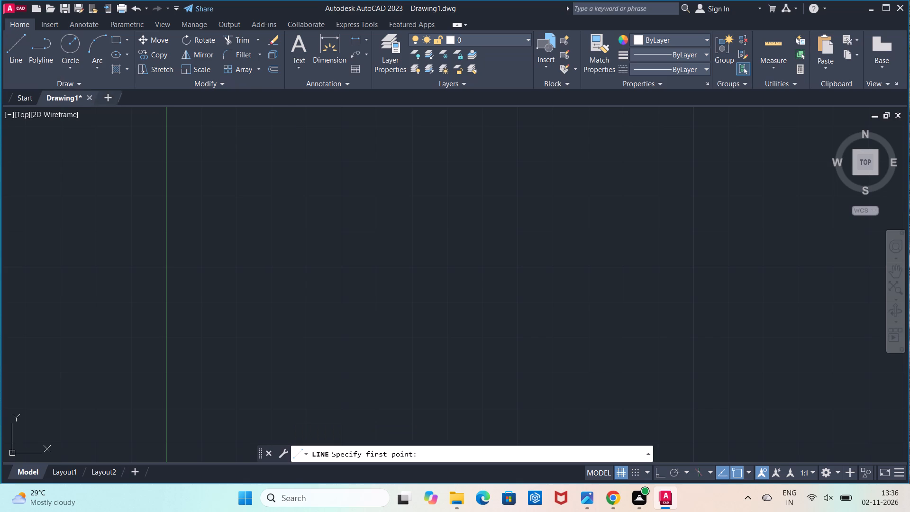
click(268, 296)
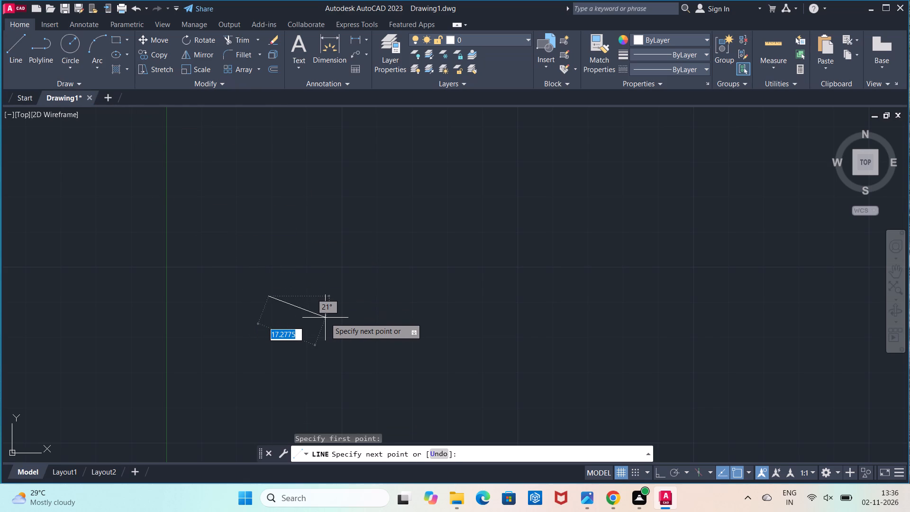
key(F8)
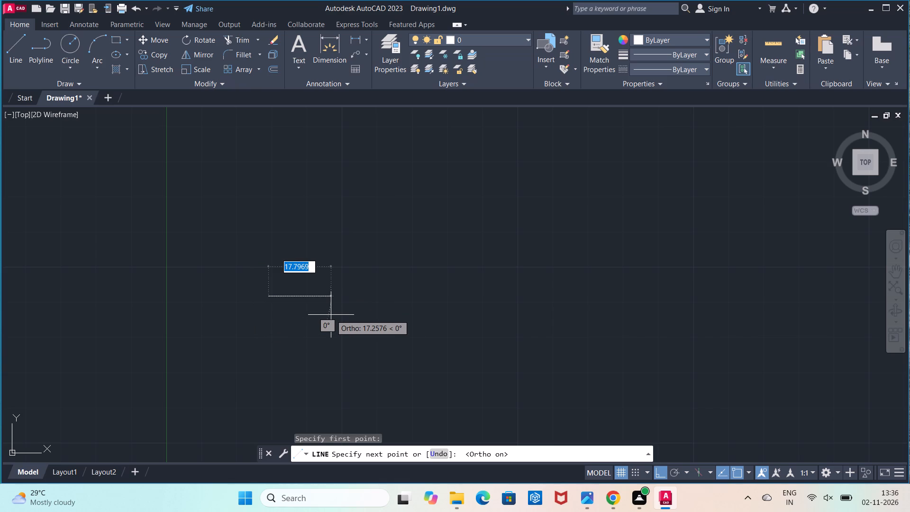
text(60)
key(Return)
key(Escape)
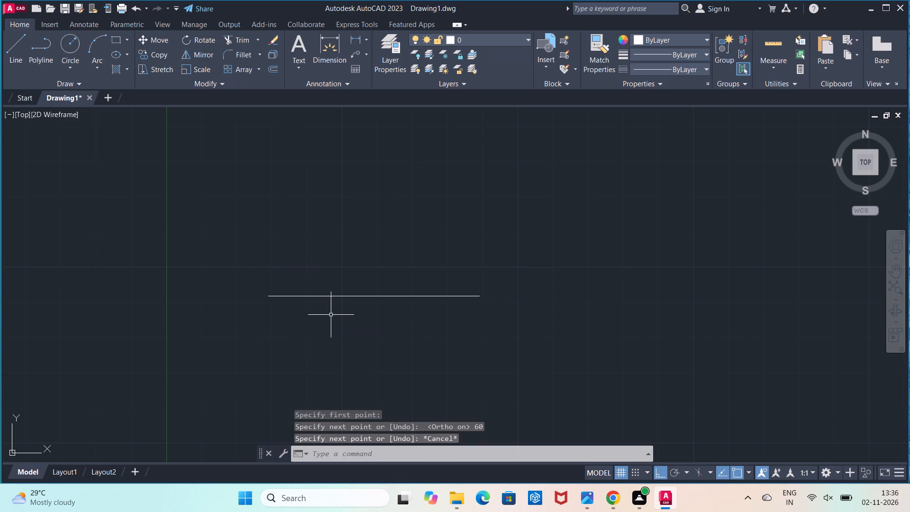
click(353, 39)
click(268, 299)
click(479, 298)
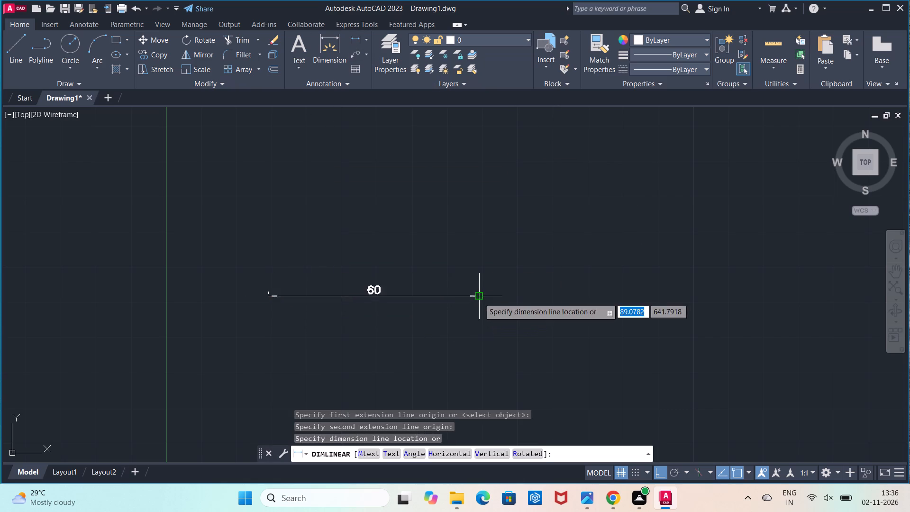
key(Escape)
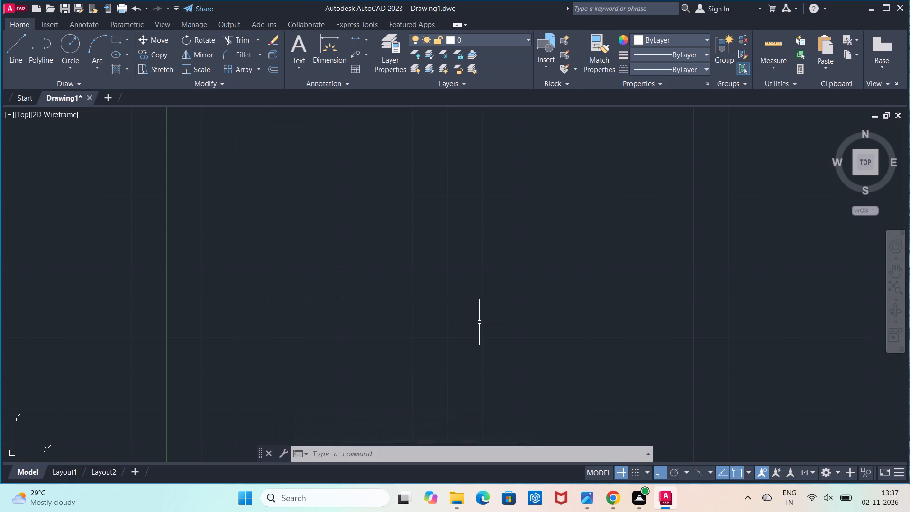
Draw a vertical line 18 units long upward from the left end of the 60-unit base line.
click(4, 61)
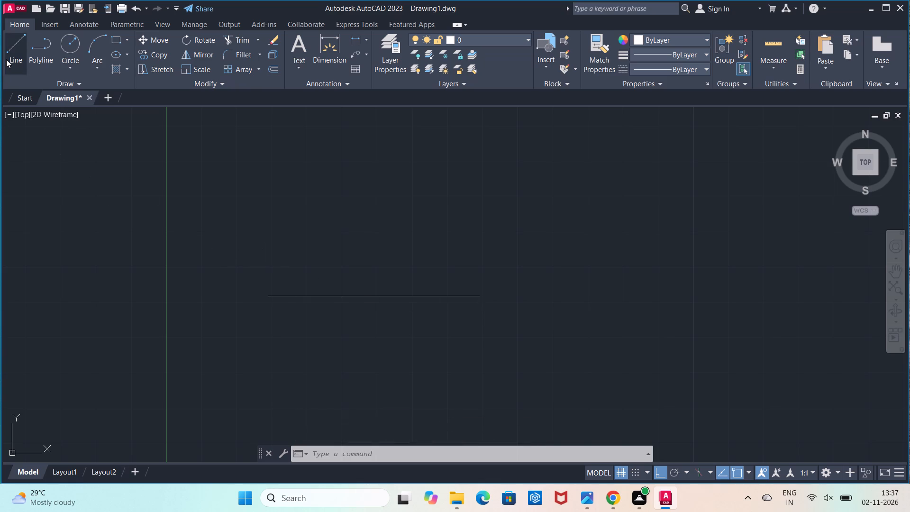
click(6, 59)
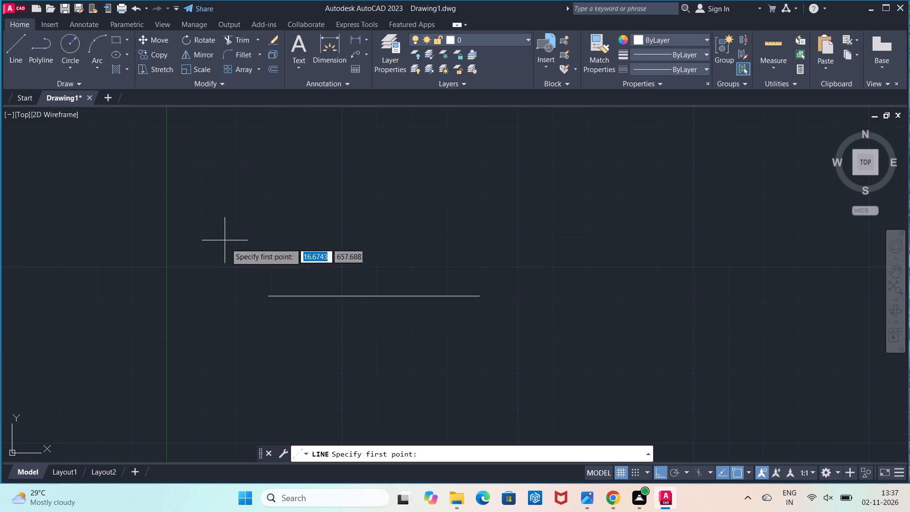
click(269, 297)
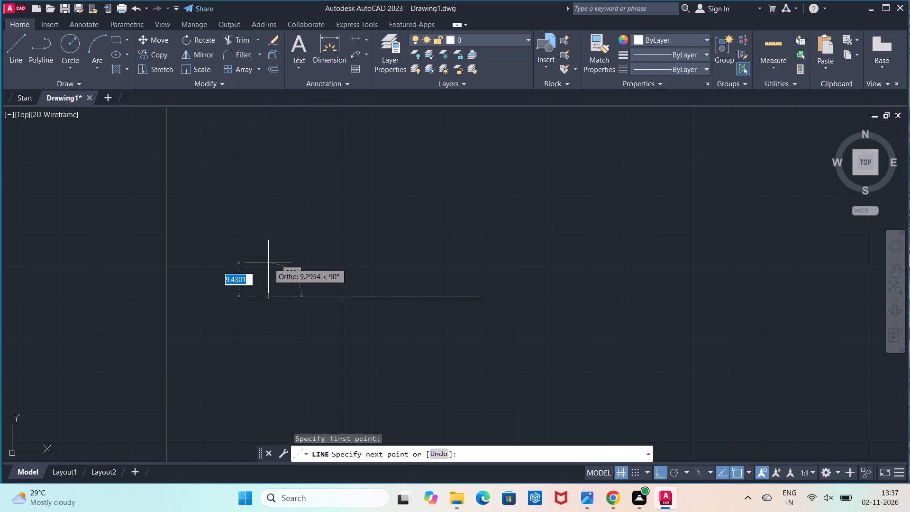
text(18)
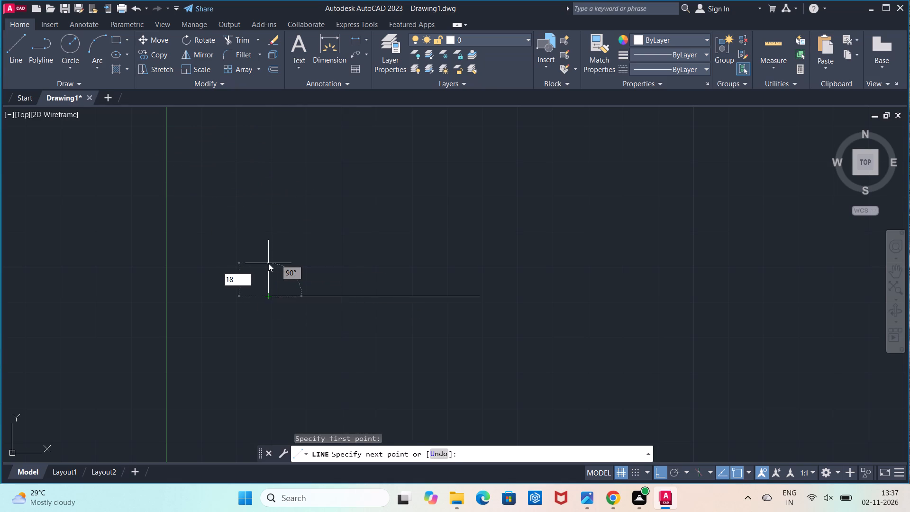
key(Return)
key(Escape)
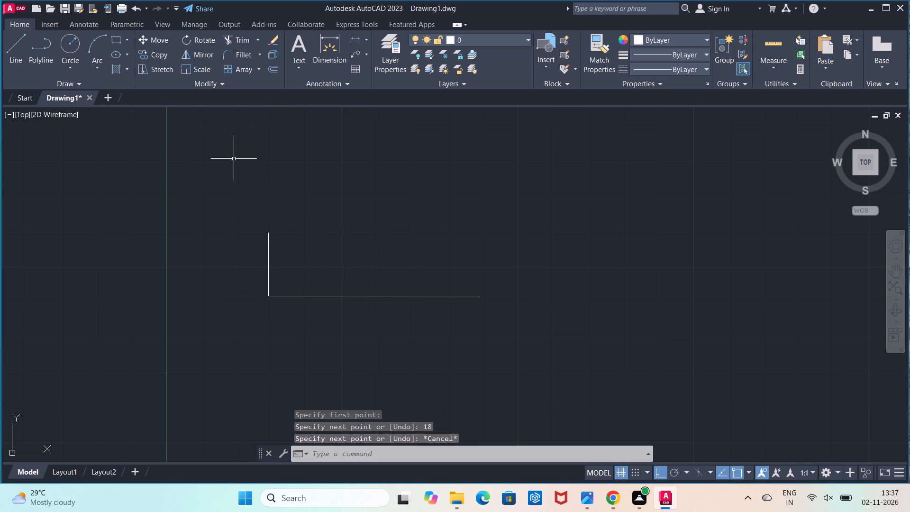
Place a vertical linear dimension of 11 units measured up from the base corner, to the left of the vertical line.
click(353, 39)
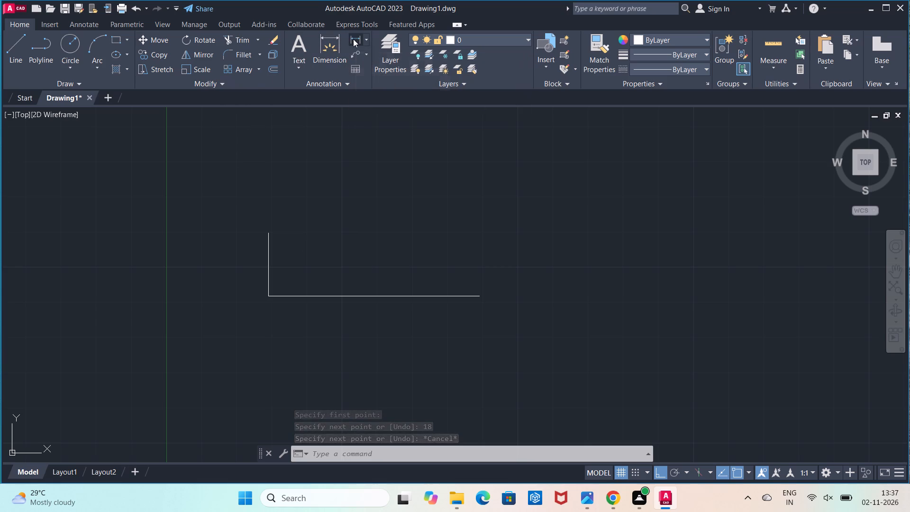
click(268, 294)
text(11)
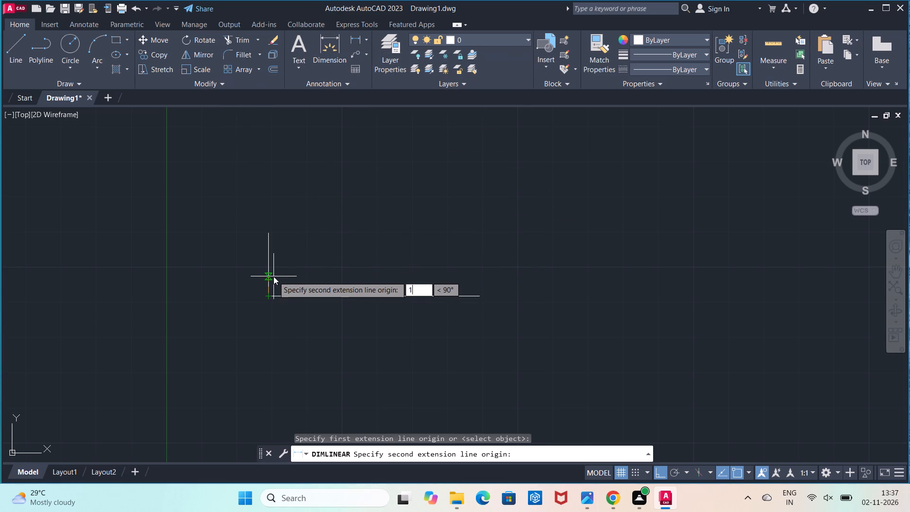
key(Return)
click(229, 271)
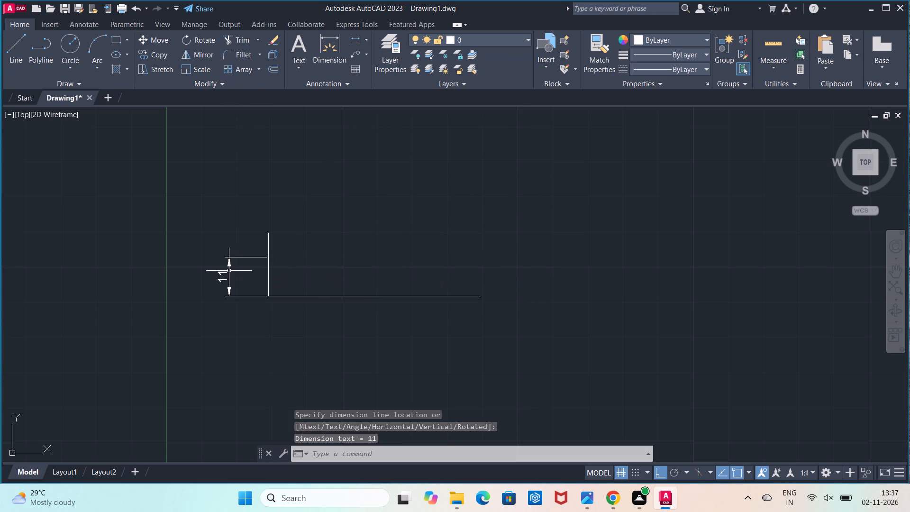
Draw a short horizontal line along the dimension's upper extension line, ending on the vertical line 11 units above the corner.
click(24, 52)
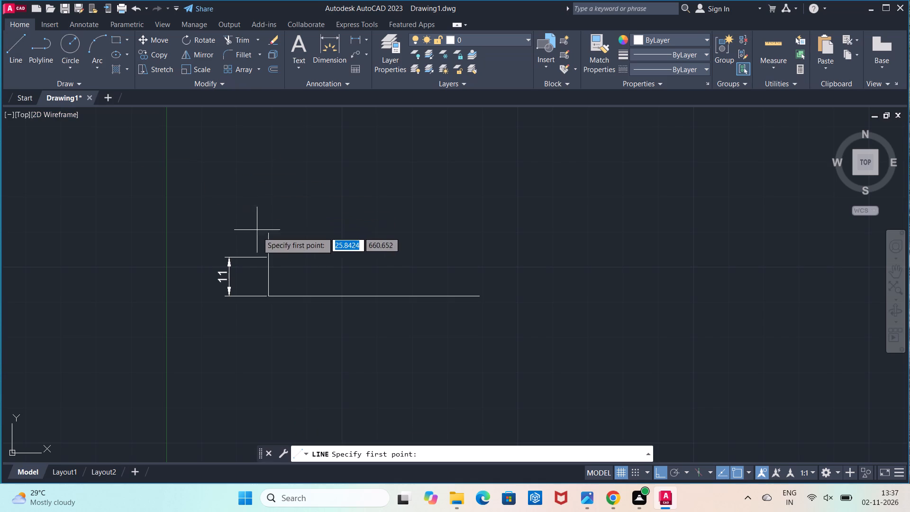
click(253, 255)
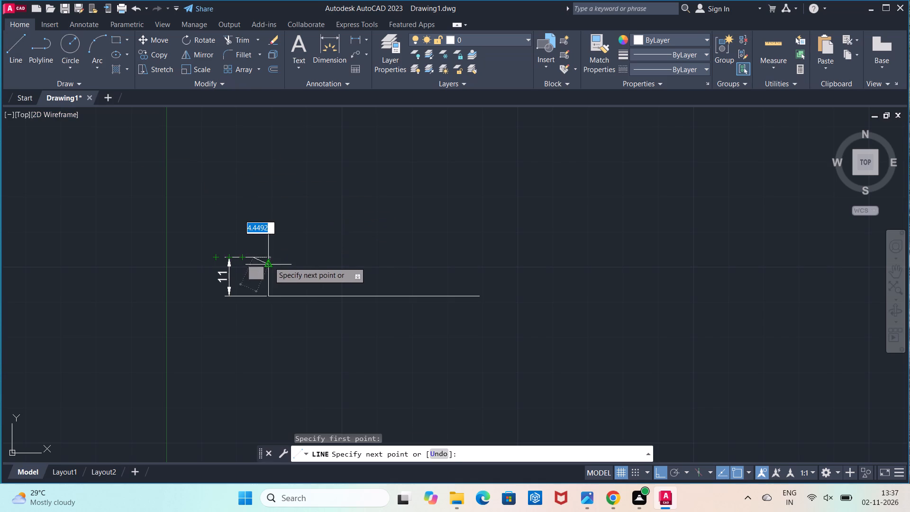
click(270, 256)
key(Escape)
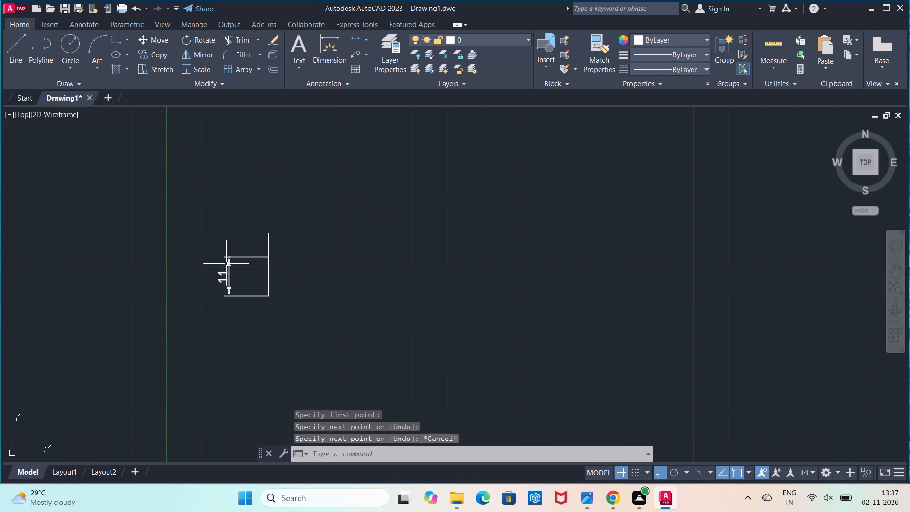
Delete the 11-unit vertical dimension beside the vertical line.
click(230, 281)
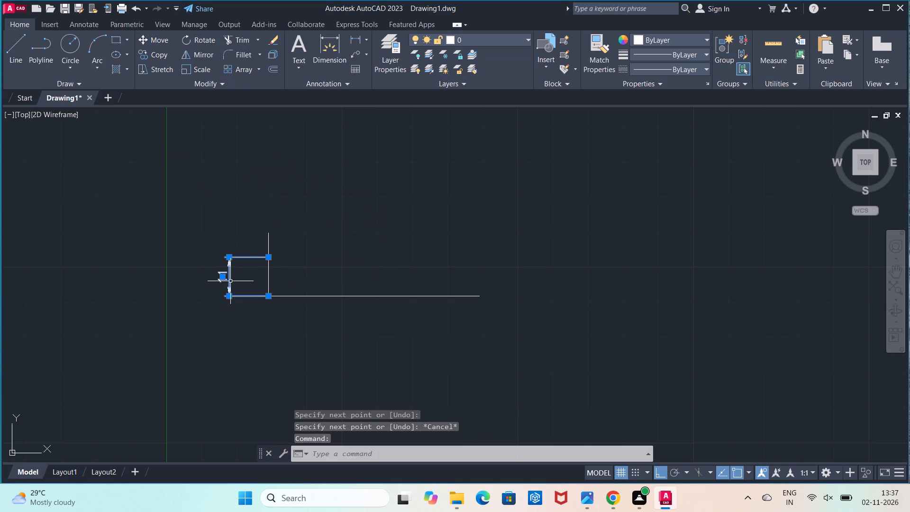
key(Delete)
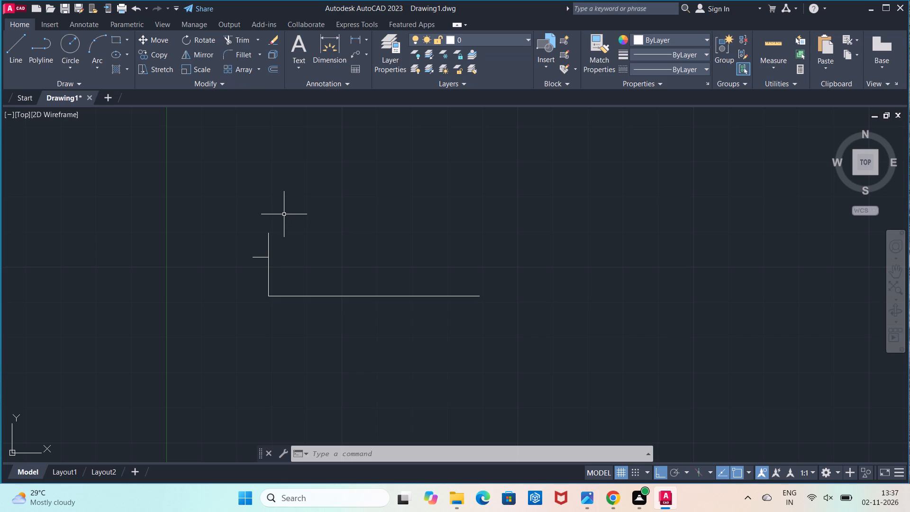
Draw a horizontal line 34 units long to the right from the point 11 units up the vertical line.
click(8, 58)
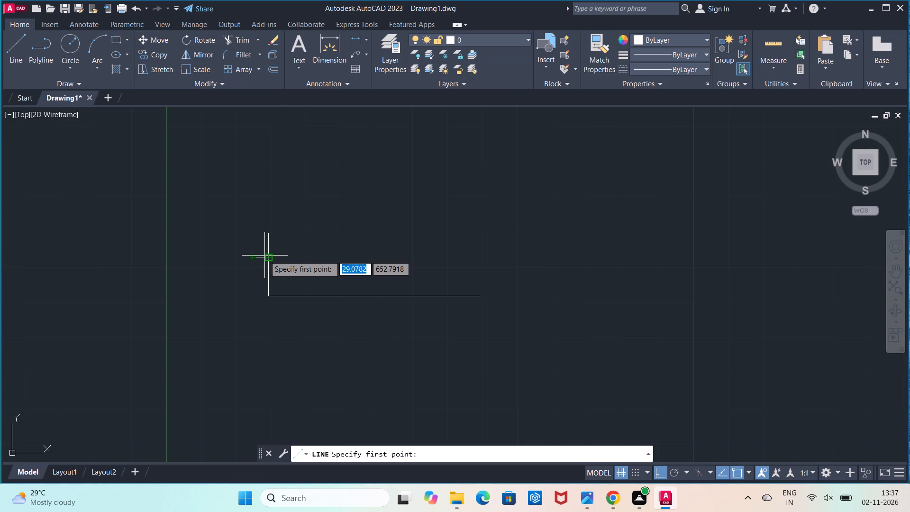
click(264, 256)
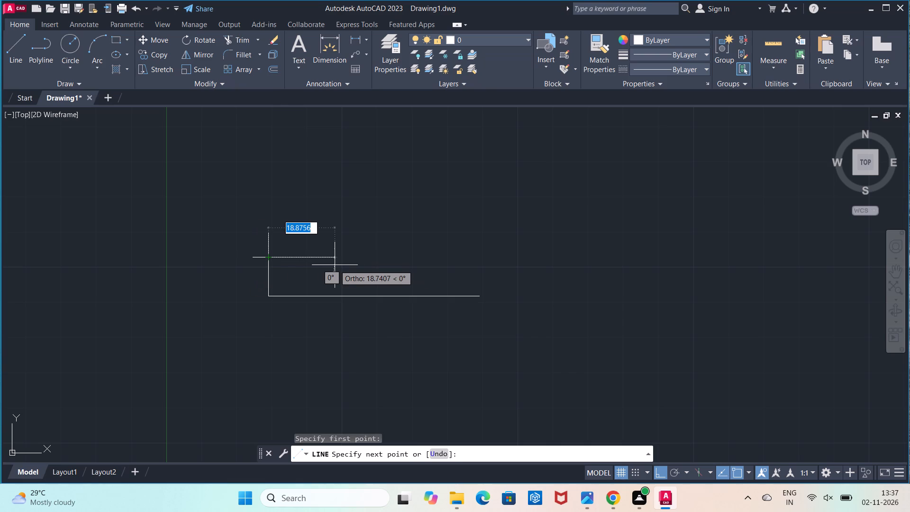
text(34)
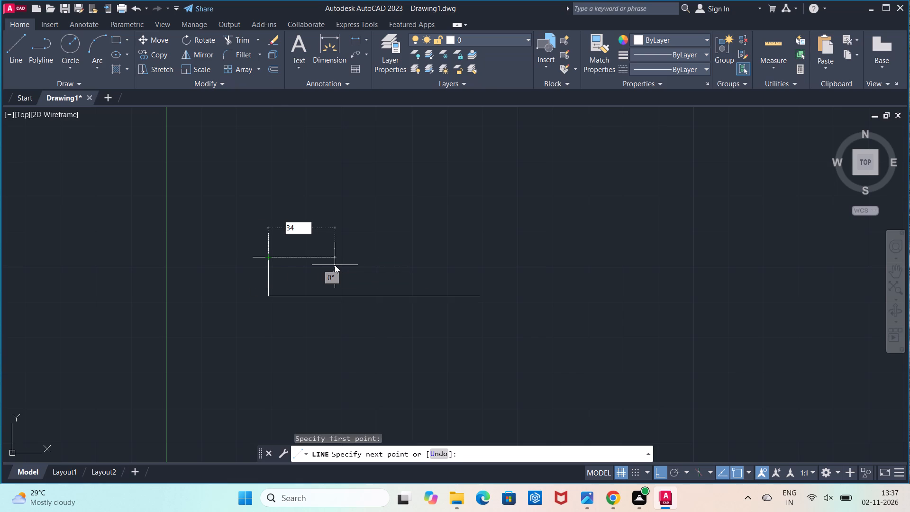
key(Return)
key(Escape)
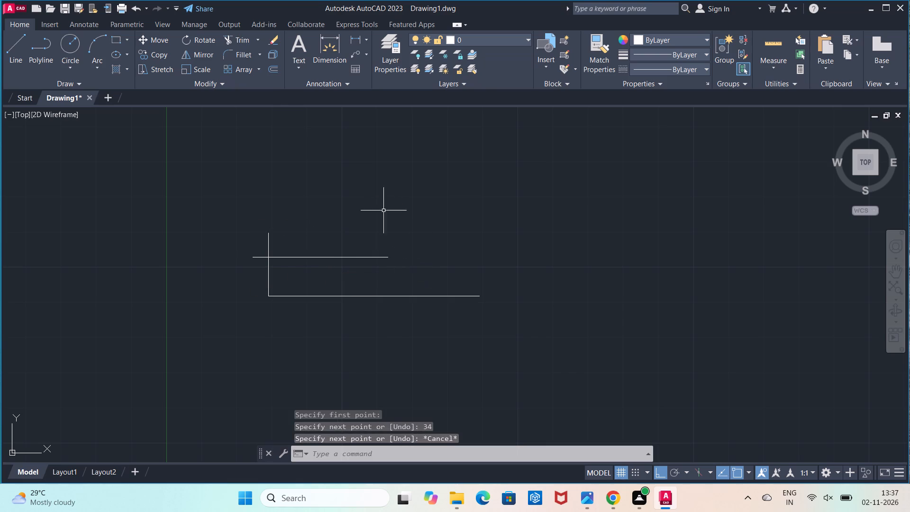
Check the horizontal distance from the free end of the 34-unit line to the base line's right end with a linear dimension.
click(360, 38)
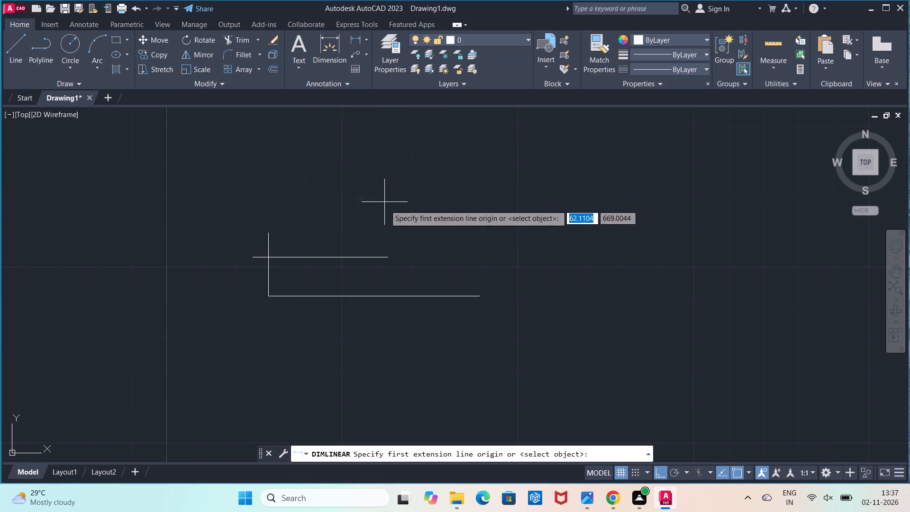
click(391, 256)
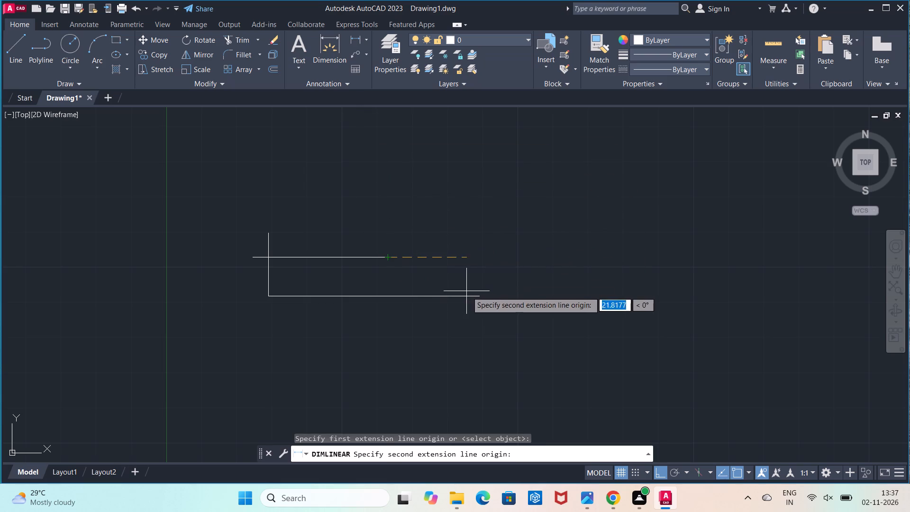
click(476, 295)
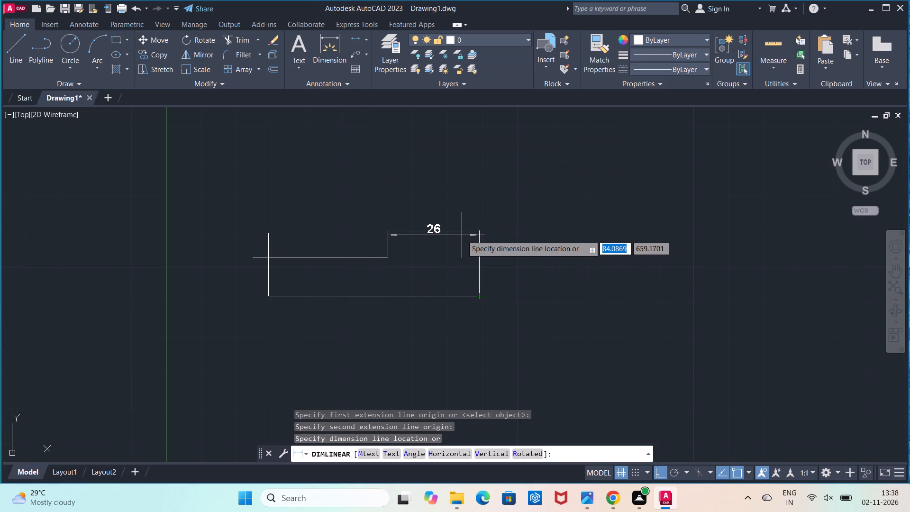
key(Escape)
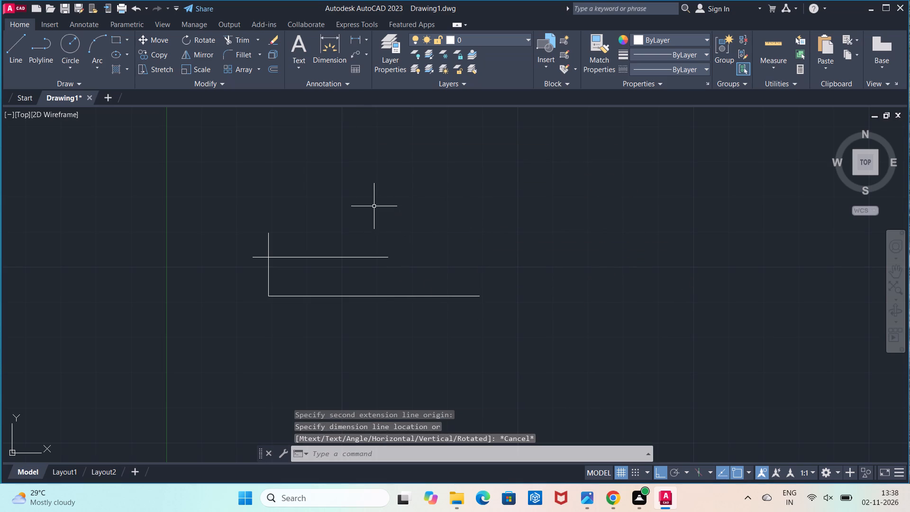
Trim the short horizontal stub that sticks out to the left of the vertical line.
click(231, 38)
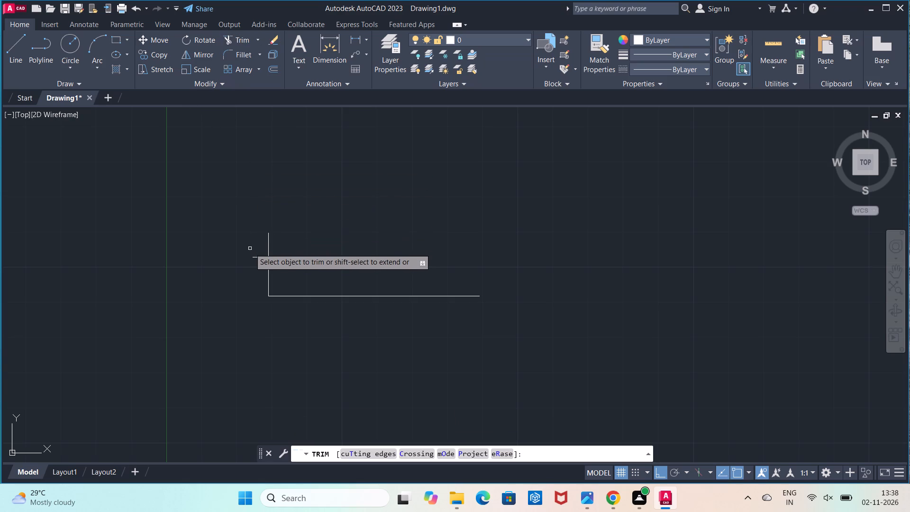
click(258, 257)
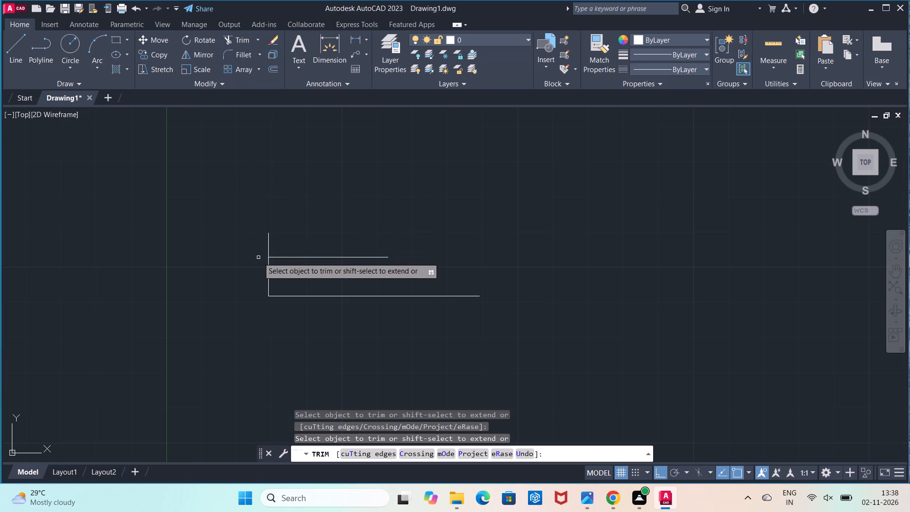
key(Escape)
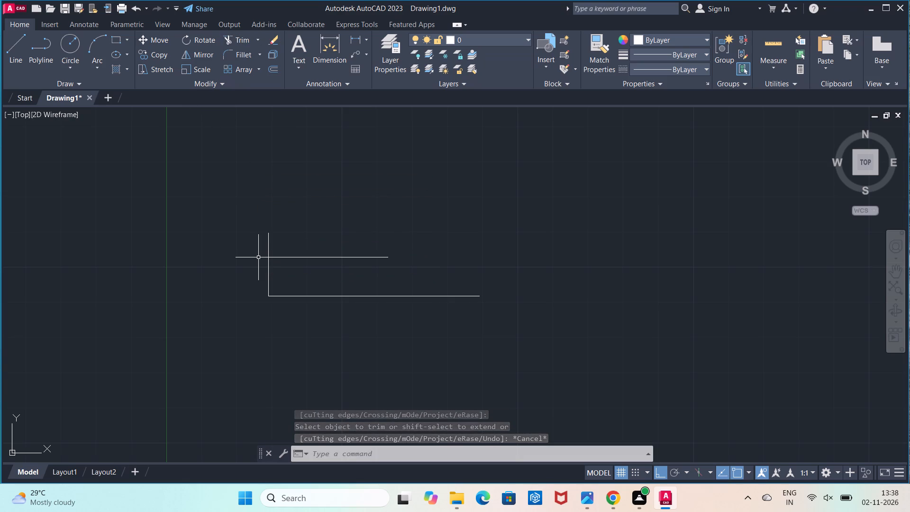
Draw a horizontal line 34 units long to the right from the top end of the vertical line.
click(6, 56)
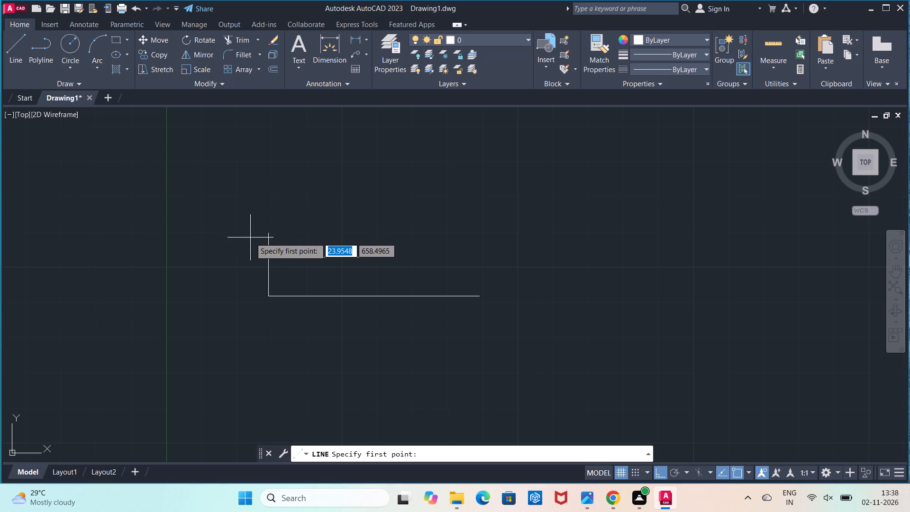
click(272, 235)
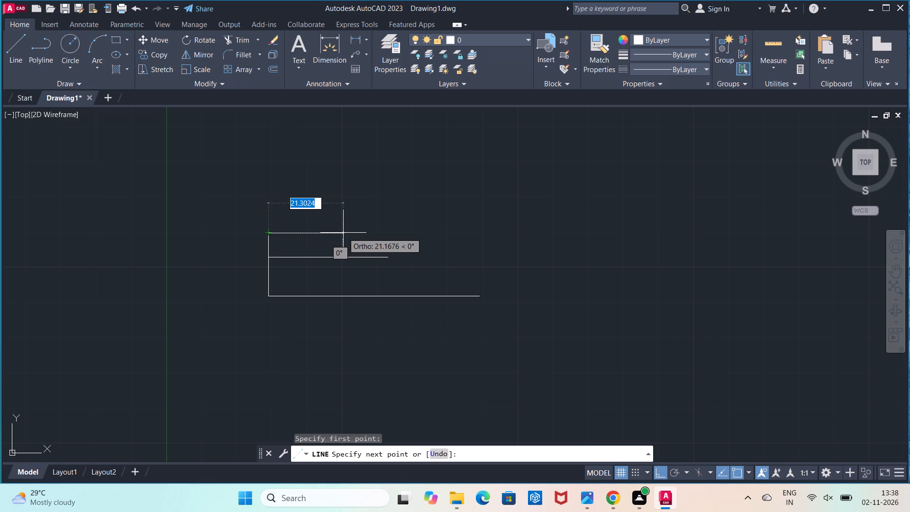
text(34)
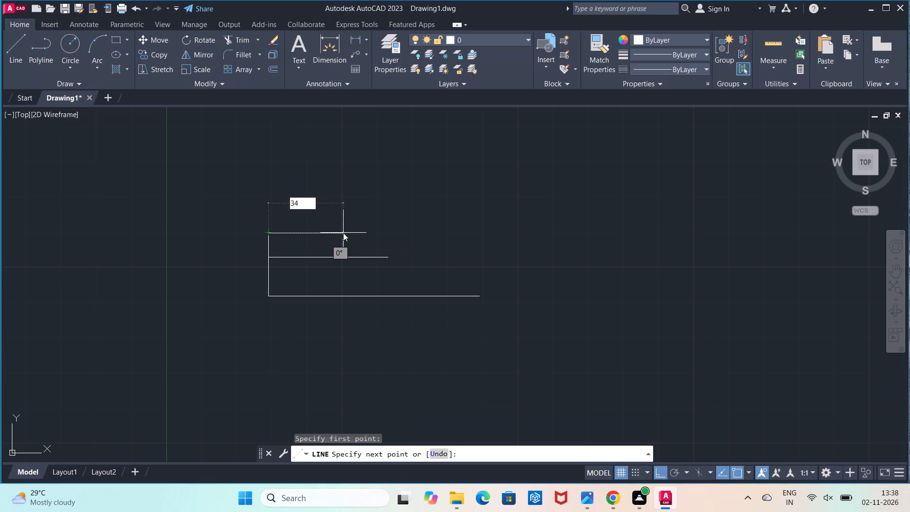
key(Return)
key(Escape)
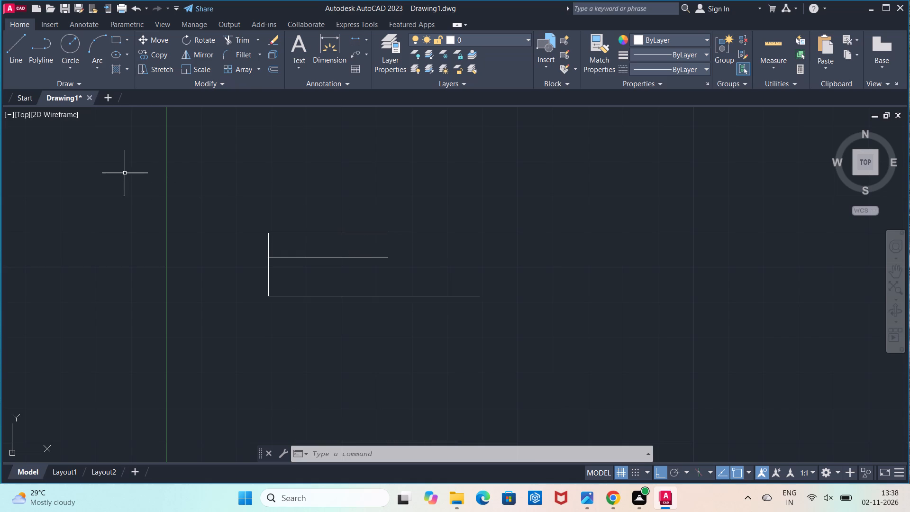
From the lower 34-unit line's right end, draw lines 19 units up, 26 units right, and down to the base line's right end.
click(23, 63)
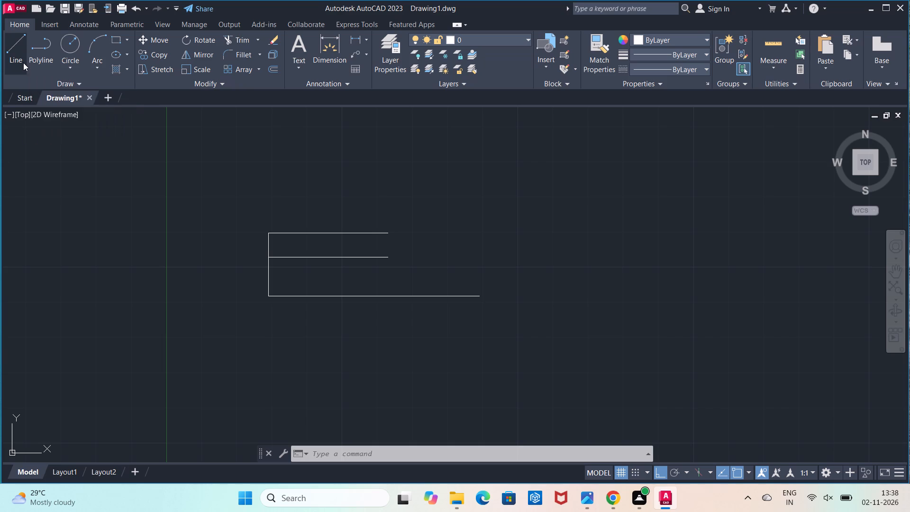
click(386, 255)
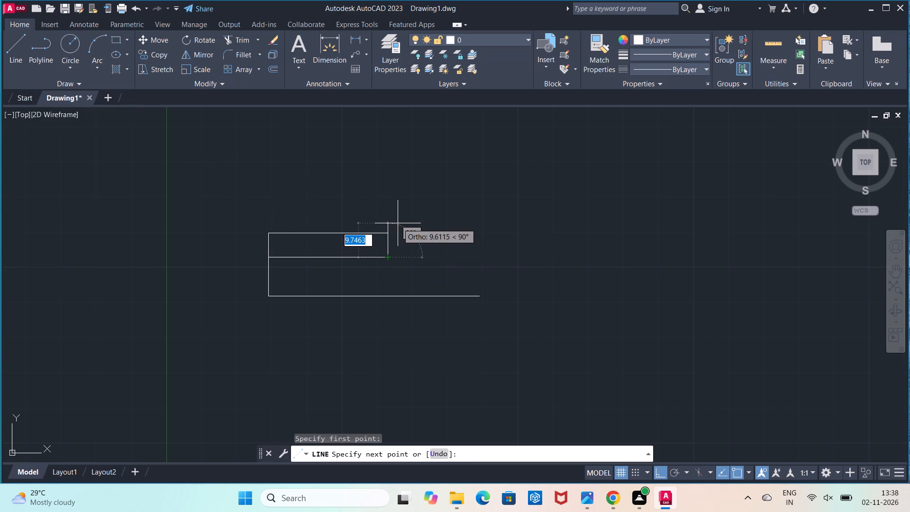
key(1)
key(9)
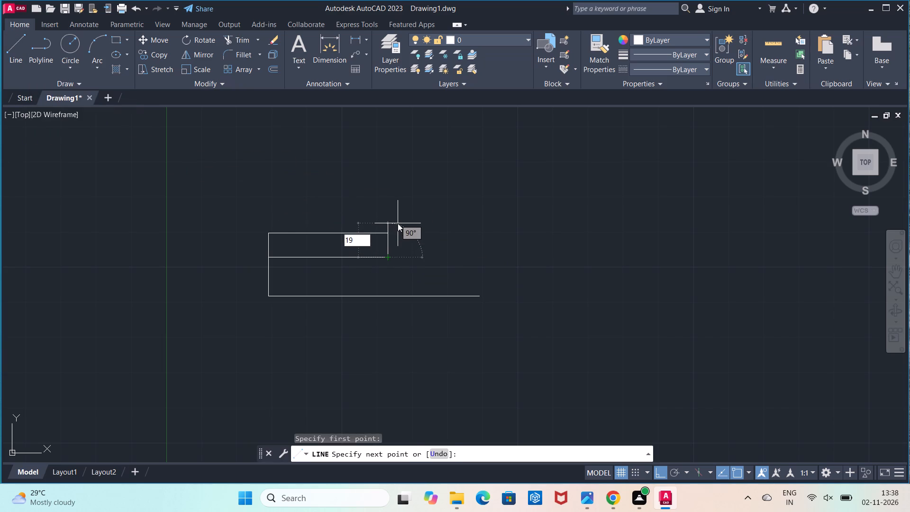
key(Return)
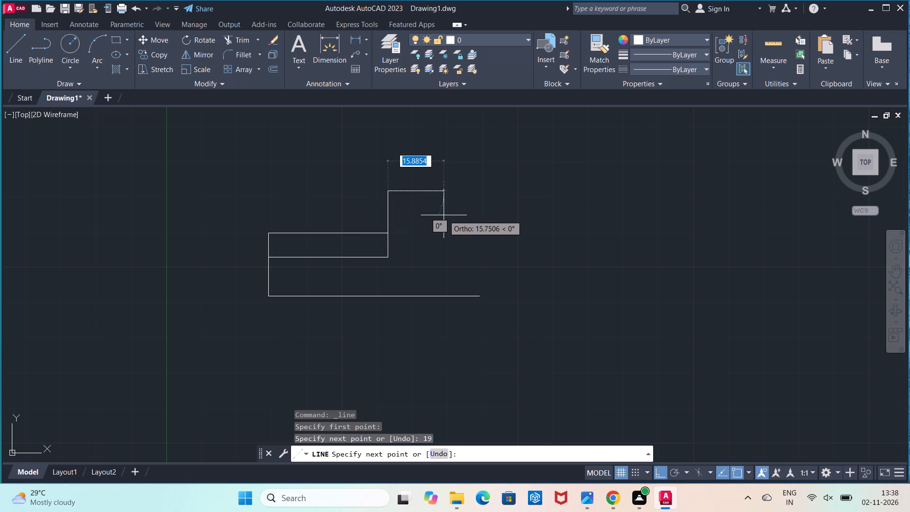
text(26)
key(Return)
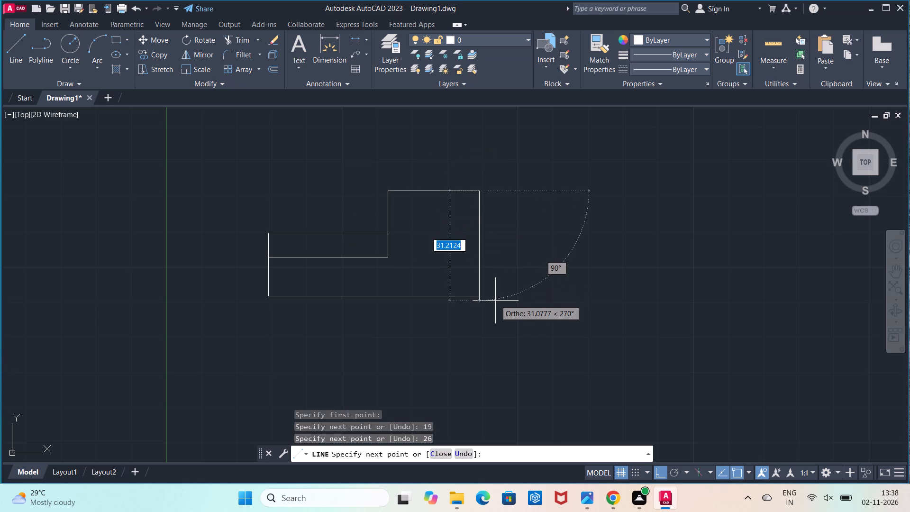
click(482, 297)
key(Escape)
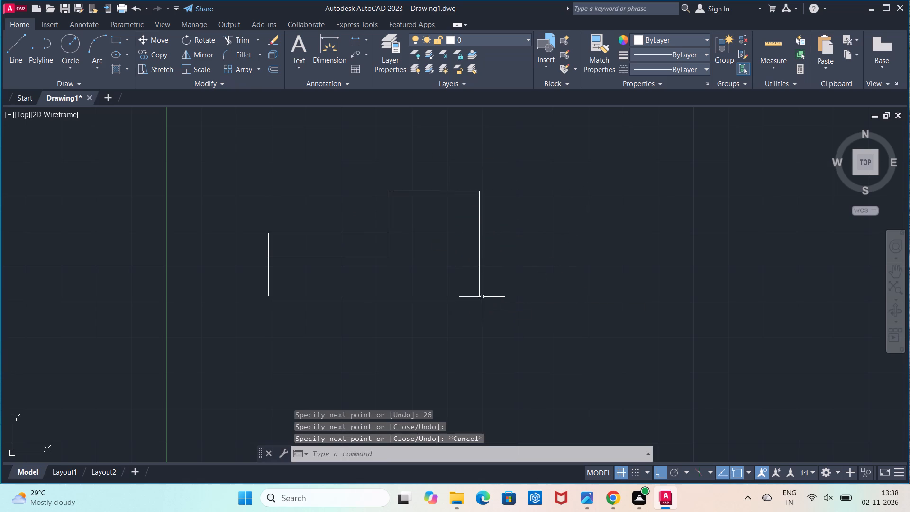
Check the profile's overall height from the raised block's upper-left corner to the base's left corner with a linear dimension.
click(353, 36)
click(390, 193)
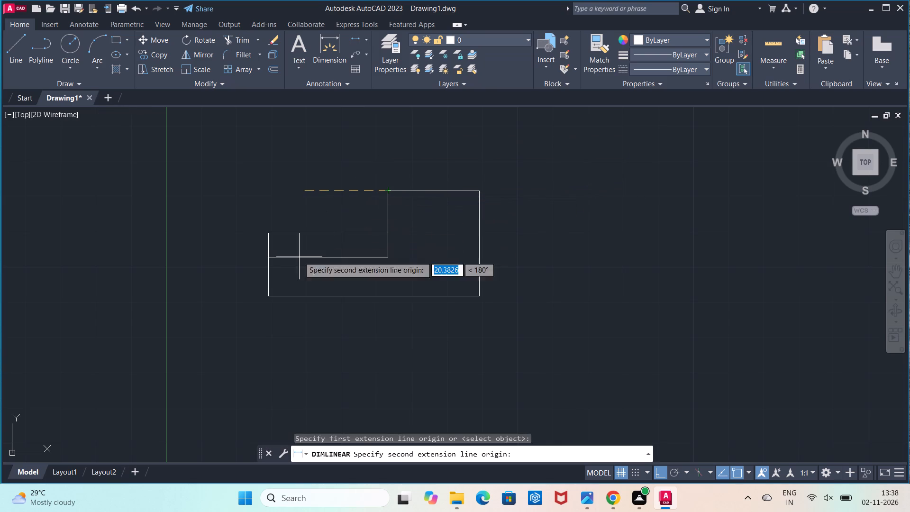
click(266, 293)
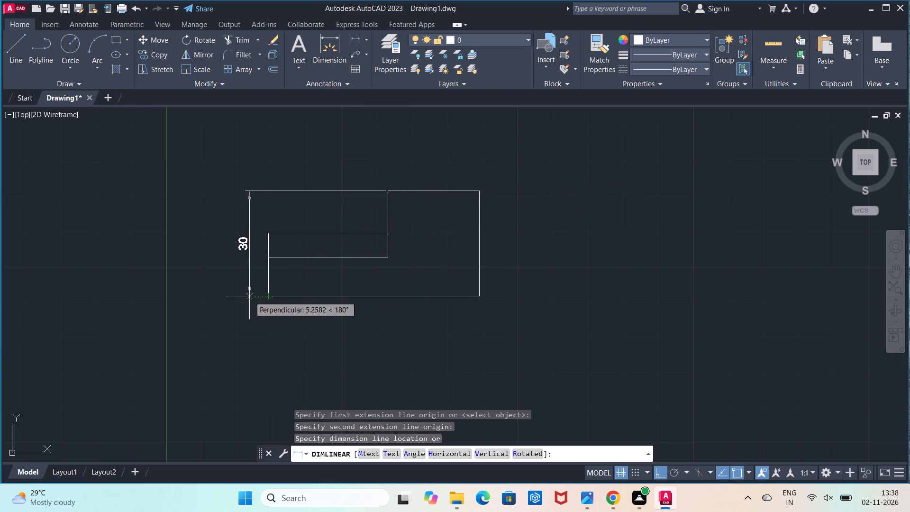
key(Escape)
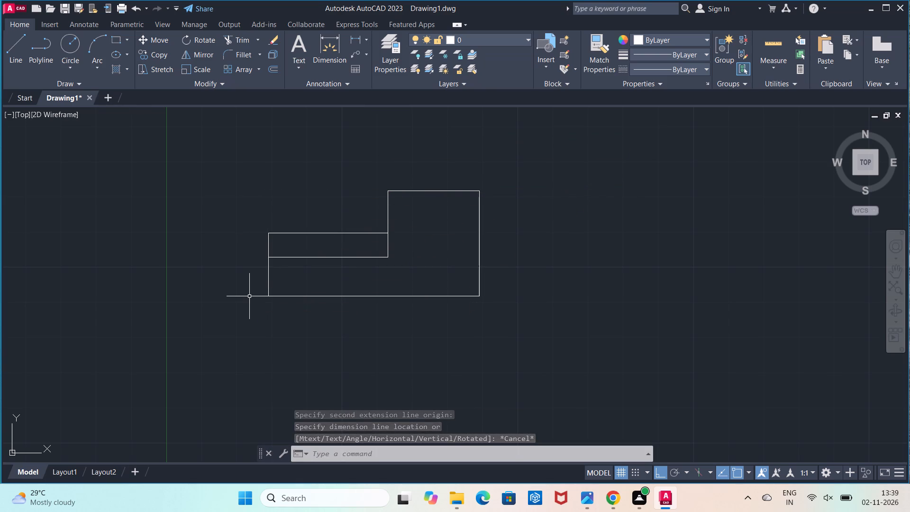
Offset the profile's right vertical edge 8 units to the left, inside the profile.
click(271, 68)
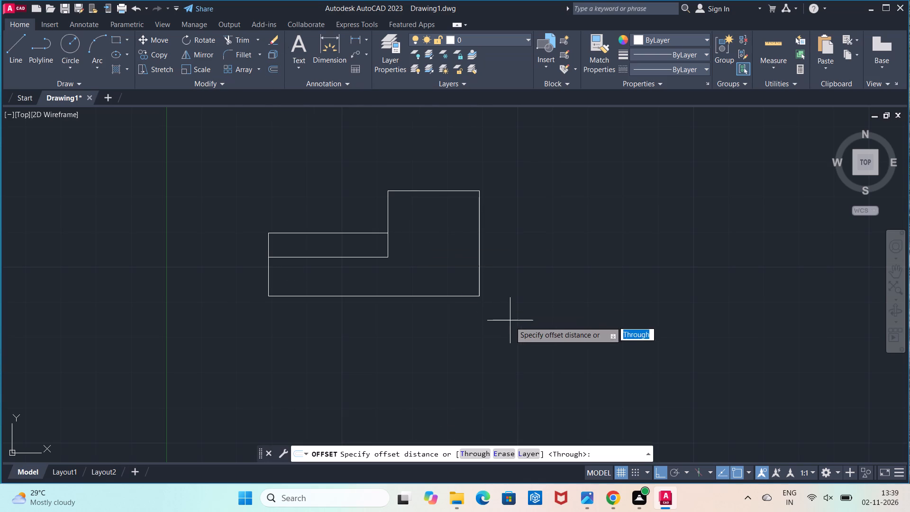
click(482, 246)
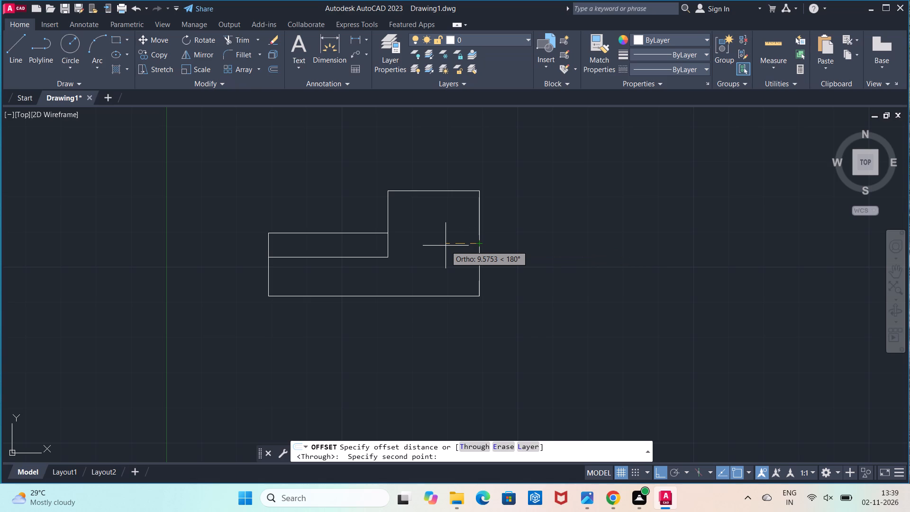
key(8)
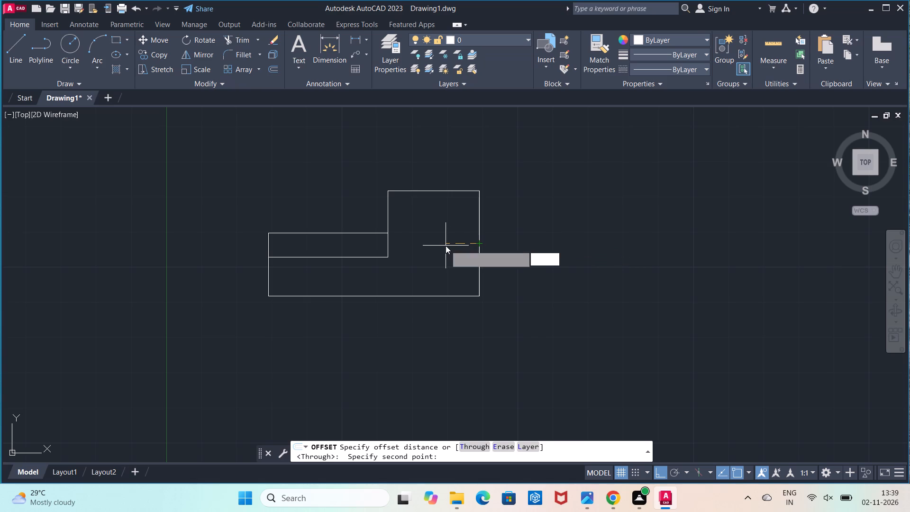
key(Return)
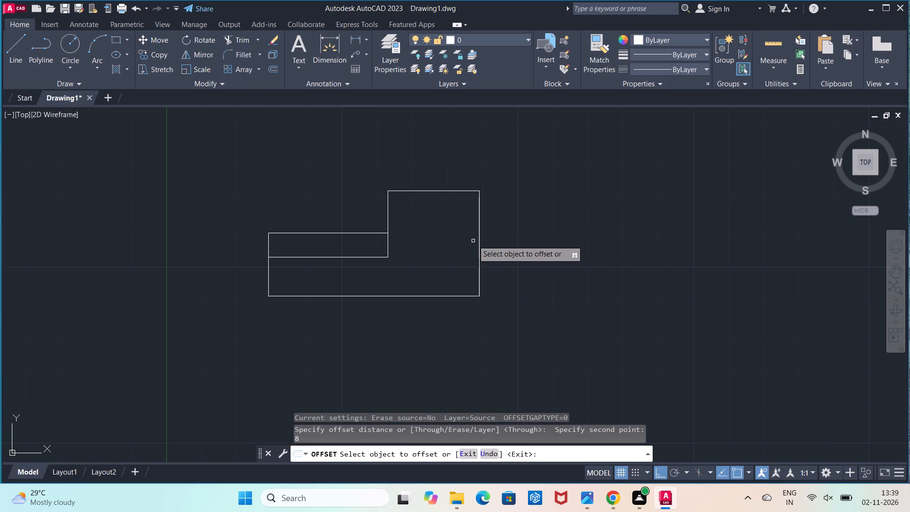
click(480, 237)
click(462, 241)
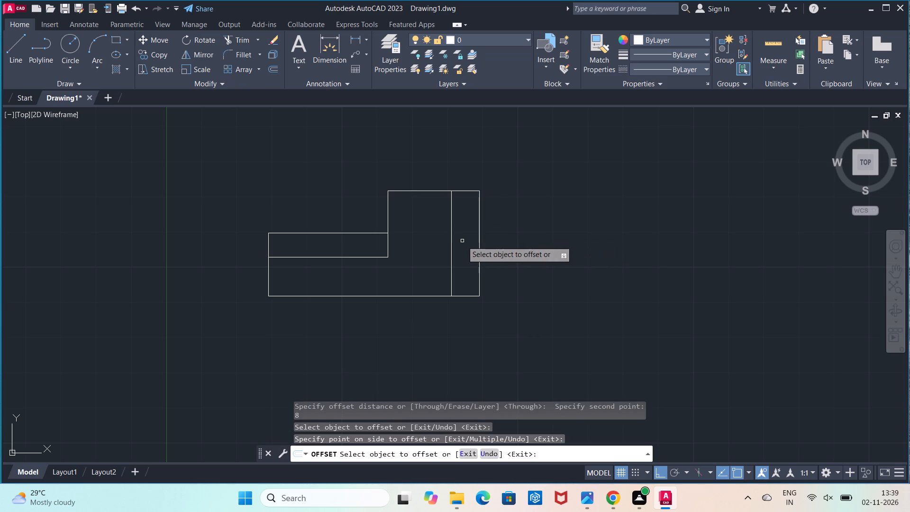
key(Escape)
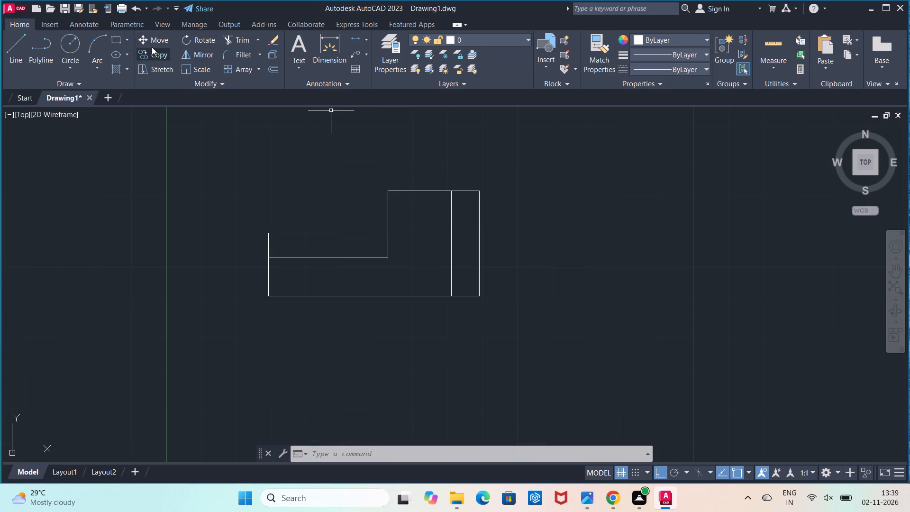
Offset the raised block's top edge 7 units downward, inside the profile.
click(274, 68)
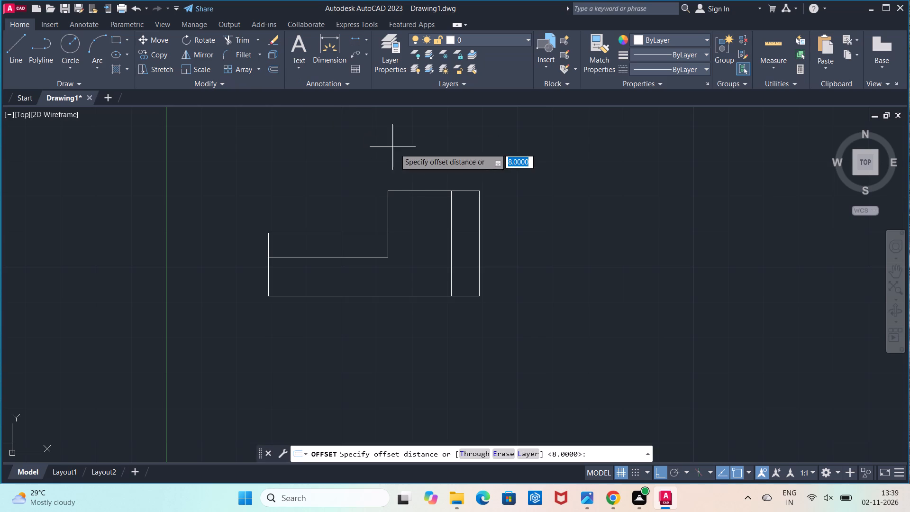
click(436, 193)
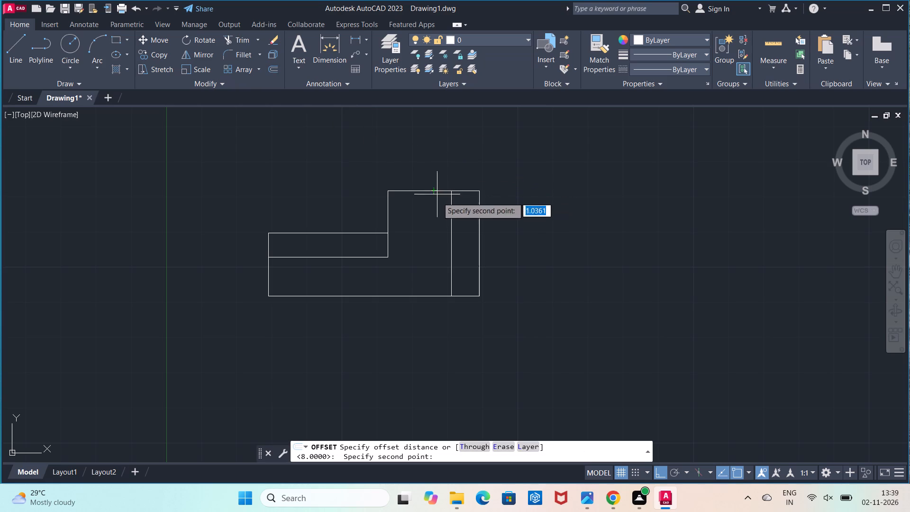
key(7)
key(Return)
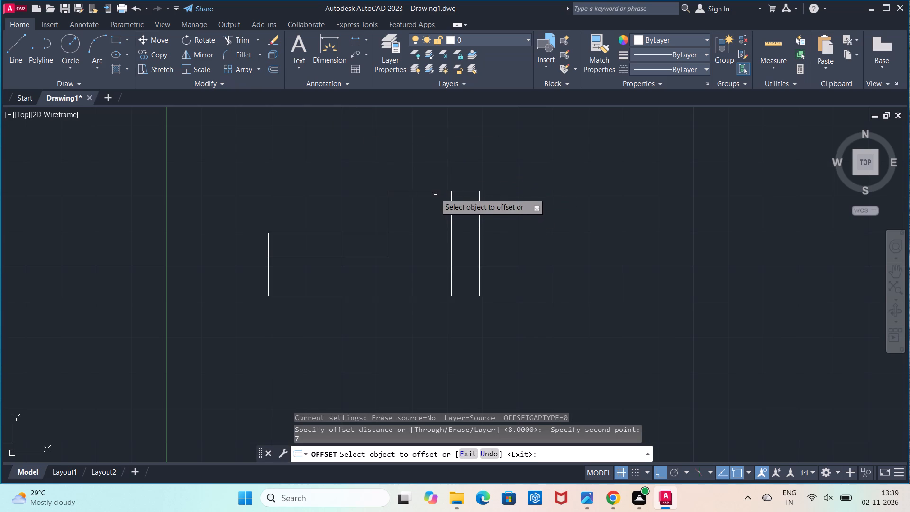
click(435, 191)
click(435, 206)
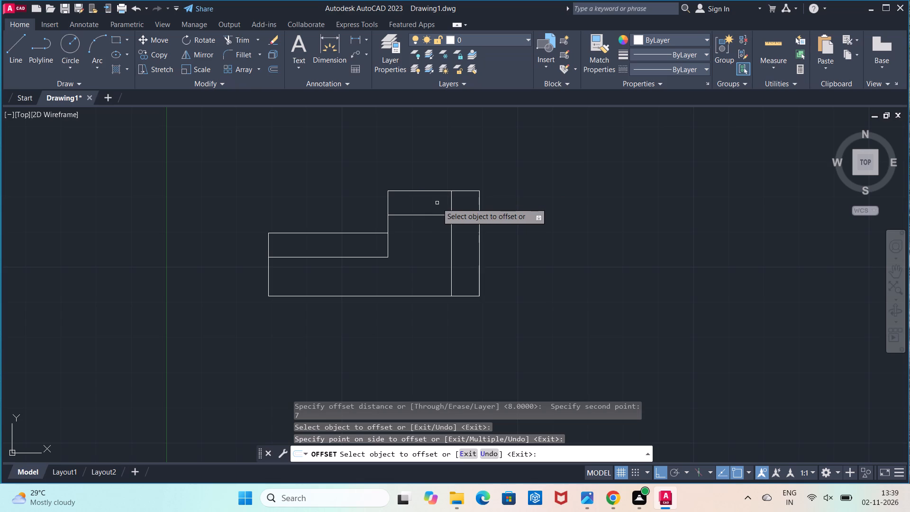
key(Escape)
Check the vertical distance from the intersection of the two offset lines down to the base line with a linear dimension.
click(356, 43)
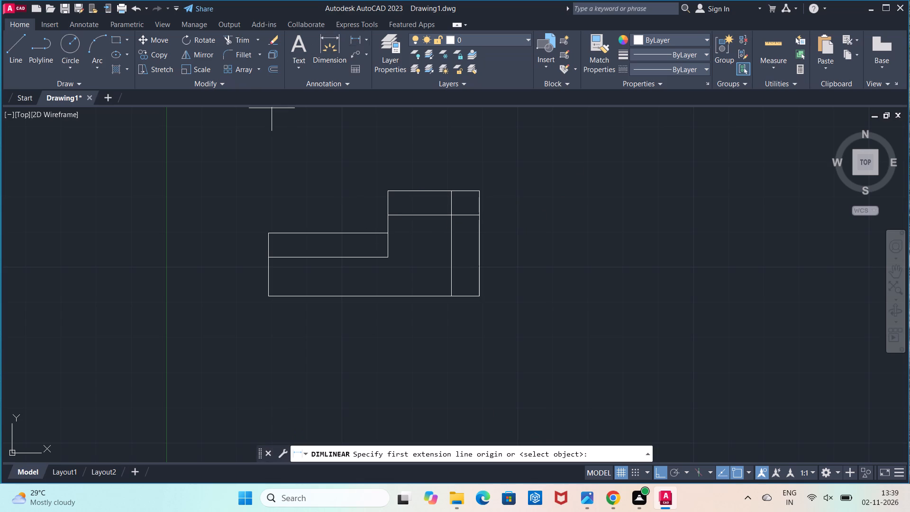
click(452, 216)
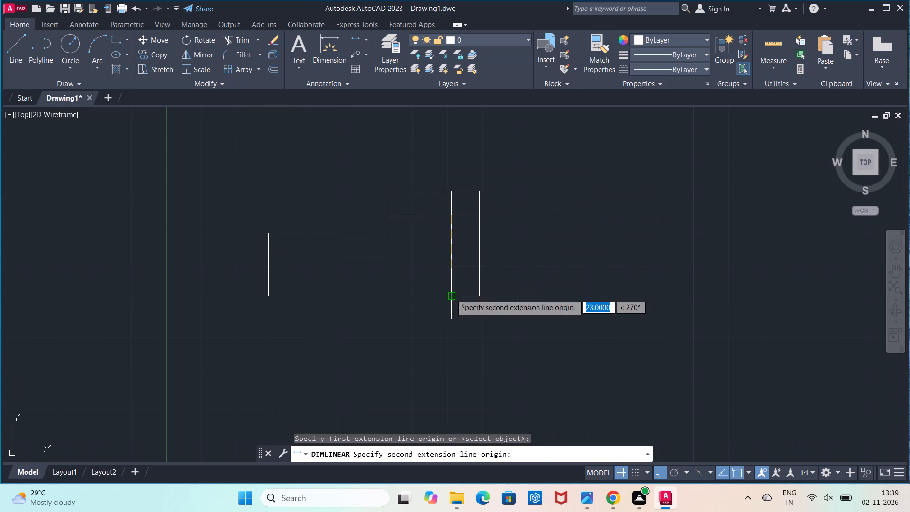
click(451, 294)
key(Escape)
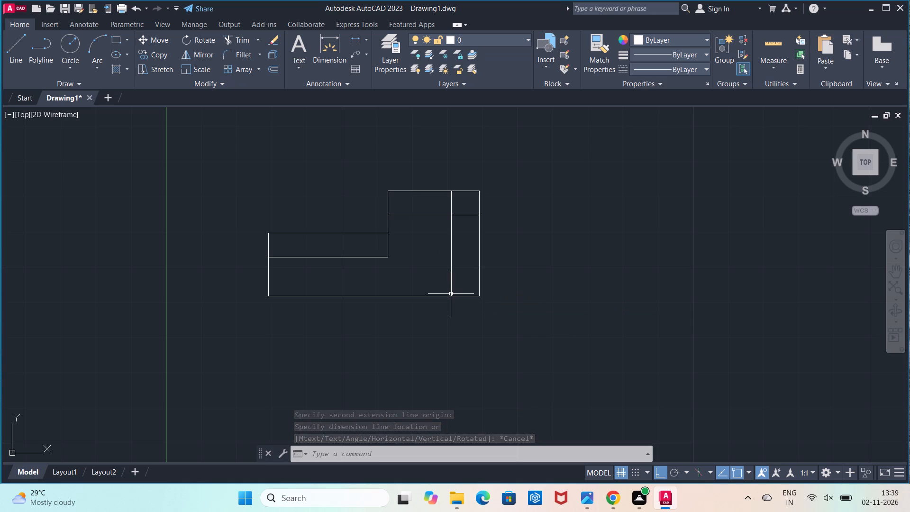
Draw a circle of radius 4 centred on the intersection of the two offset lines in the raised block.
click(66, 48)
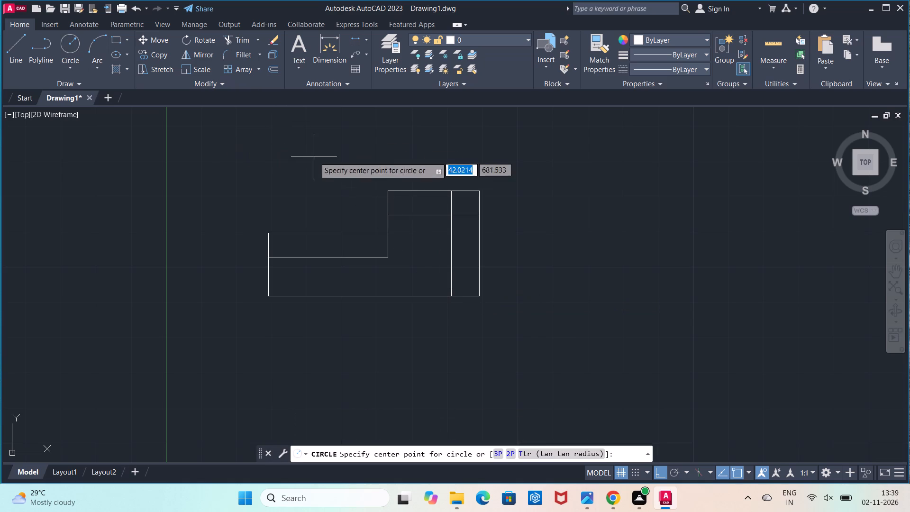
click(450, 216)
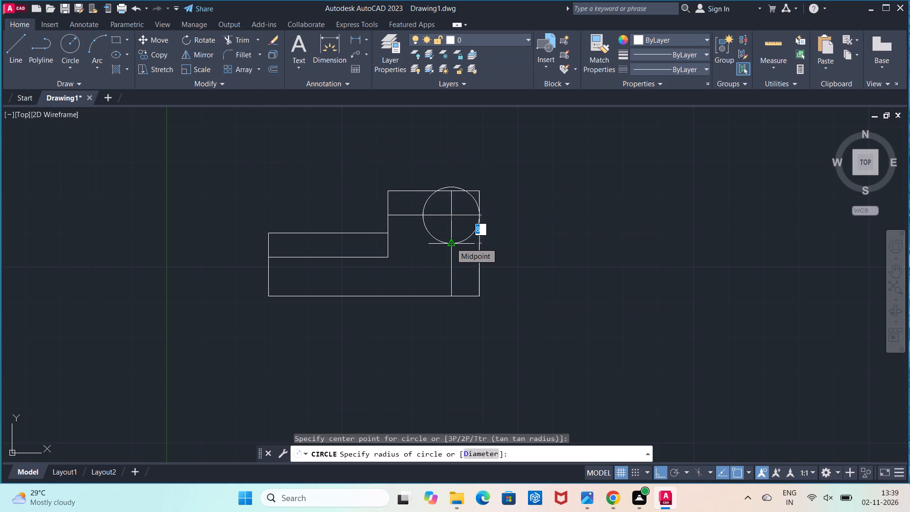
key(4)
key(Return)
scroll(455, 210, up, 1)
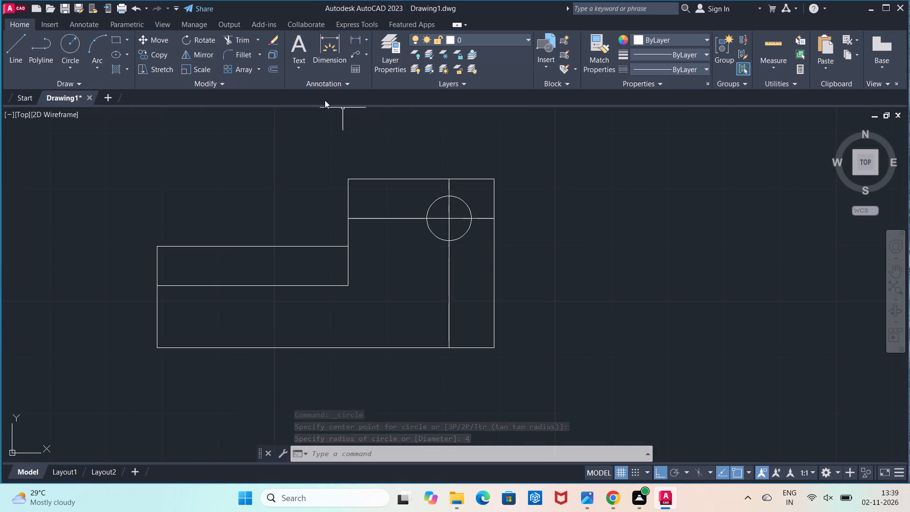
Load the ISO dash linetype ACAD_ISO02W100 into the drawing.
click(637, 69)
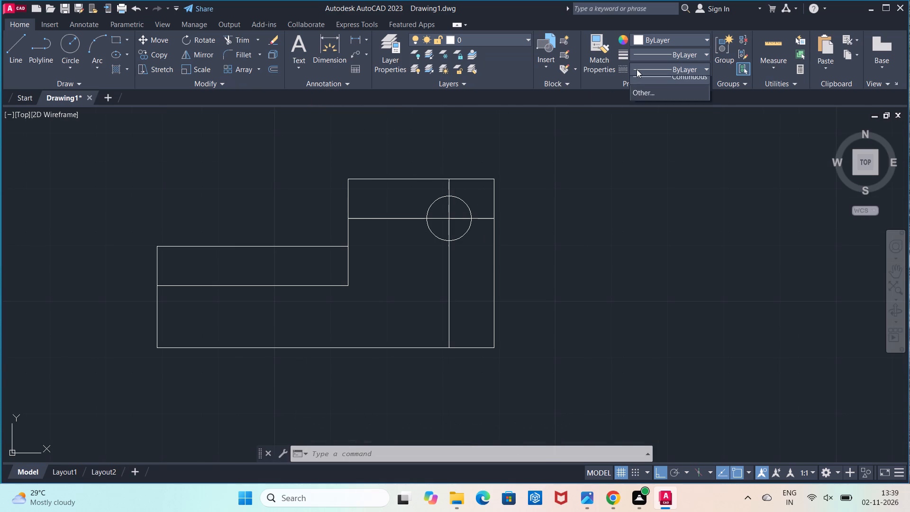
click(649, 72)
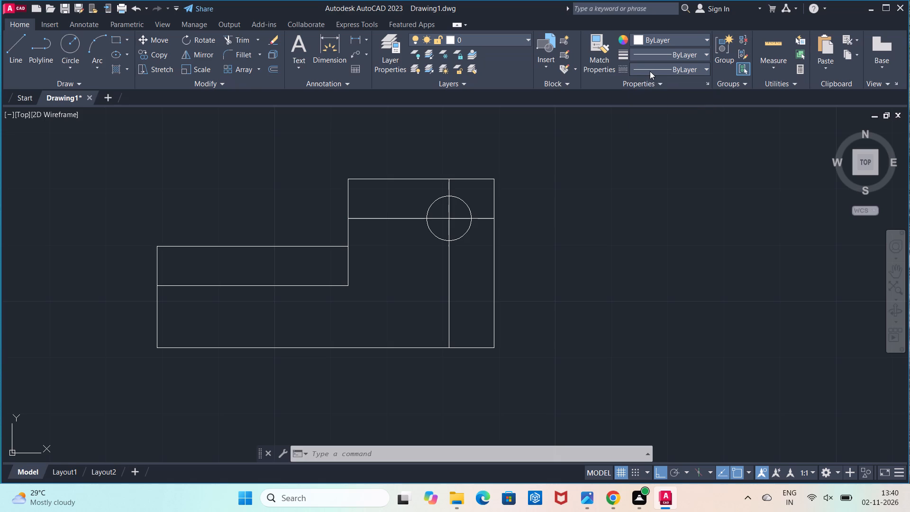
click(658, 73)
click(668, 130)
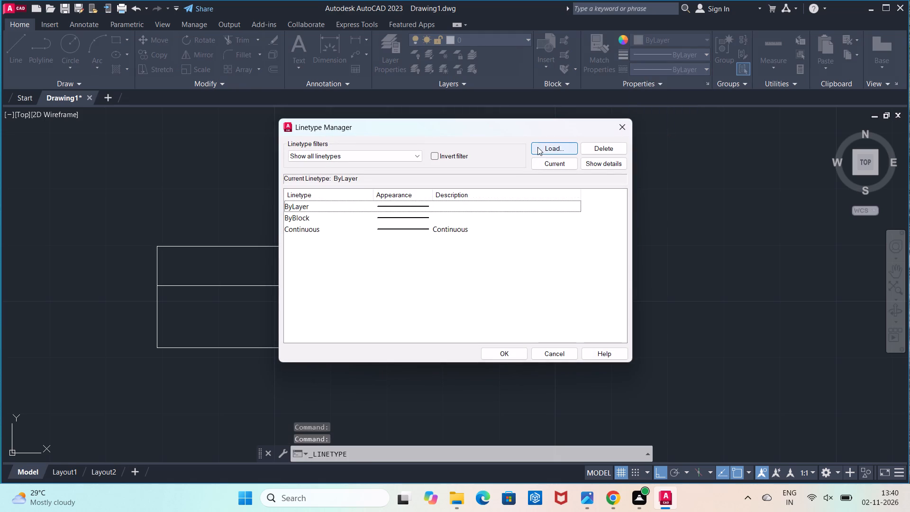
click(537, 147)
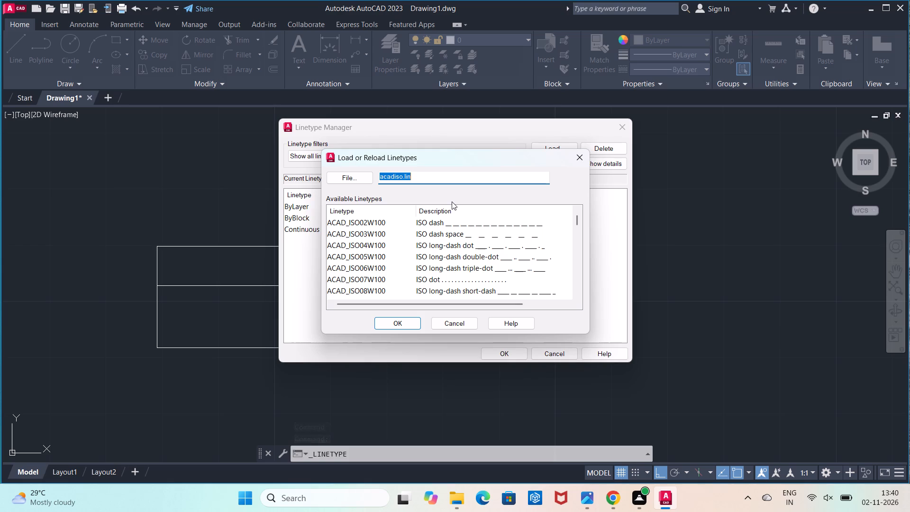
click(431, 222)
click(400, 322)
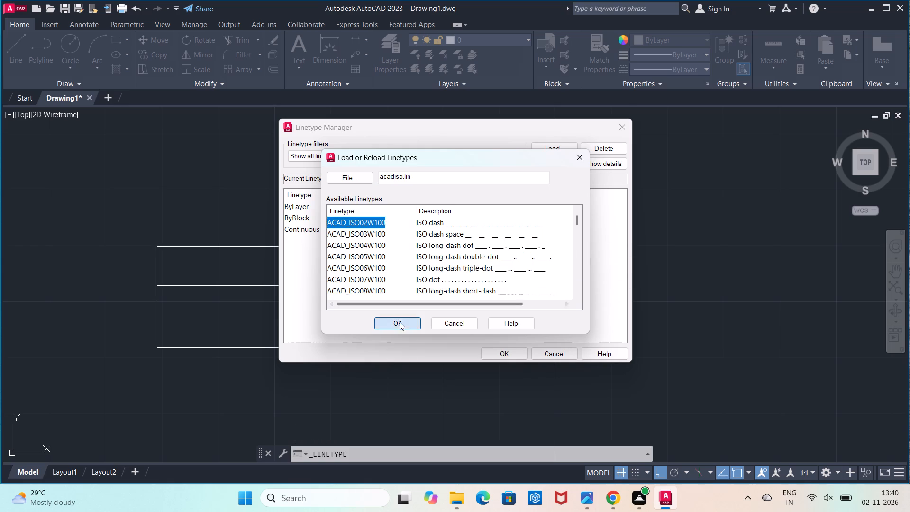
click(513, 355)
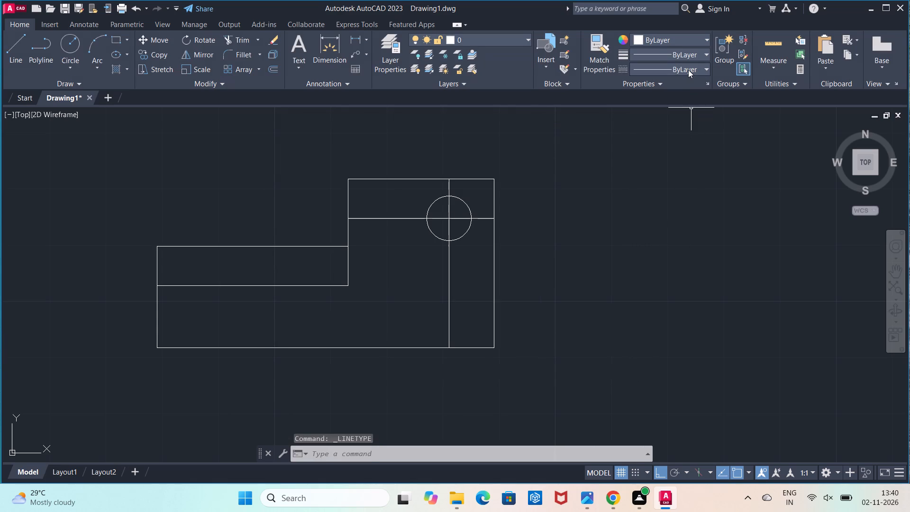
Set the current linetype to ACAD_ISO02W100 and the current object color to red.
click(688, 69)
click(688, 69)
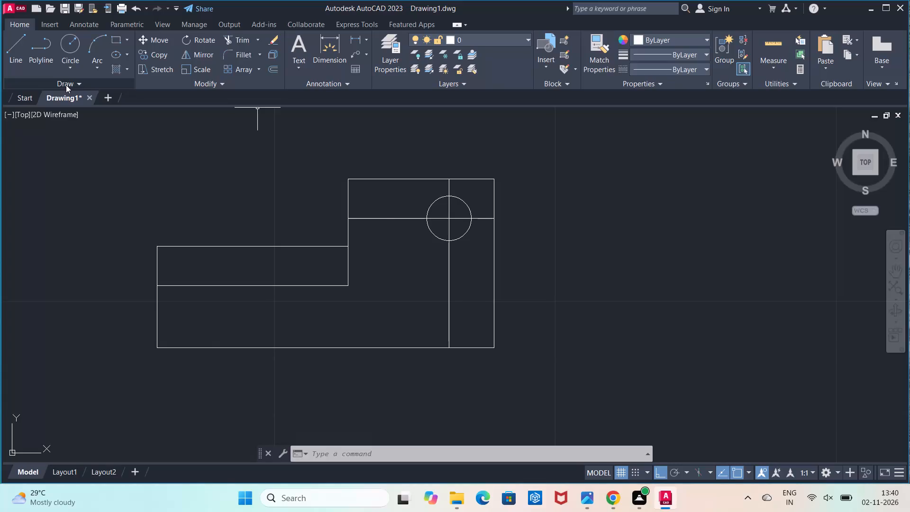
click(639, 69)
click(667, 110)
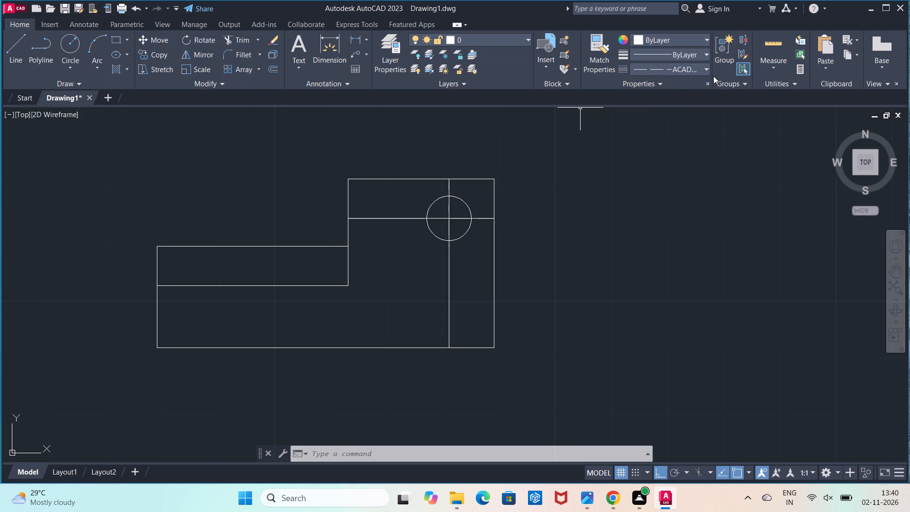
click(696, 40)
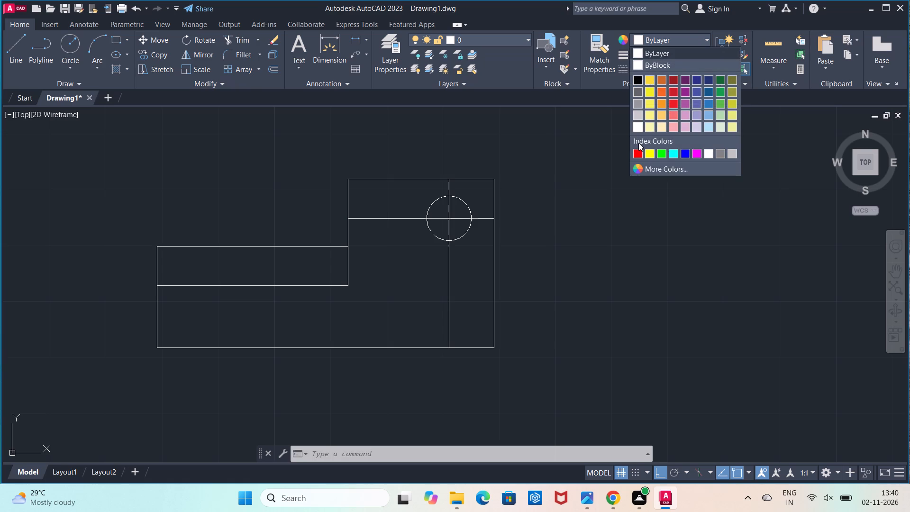
click(638, 149)
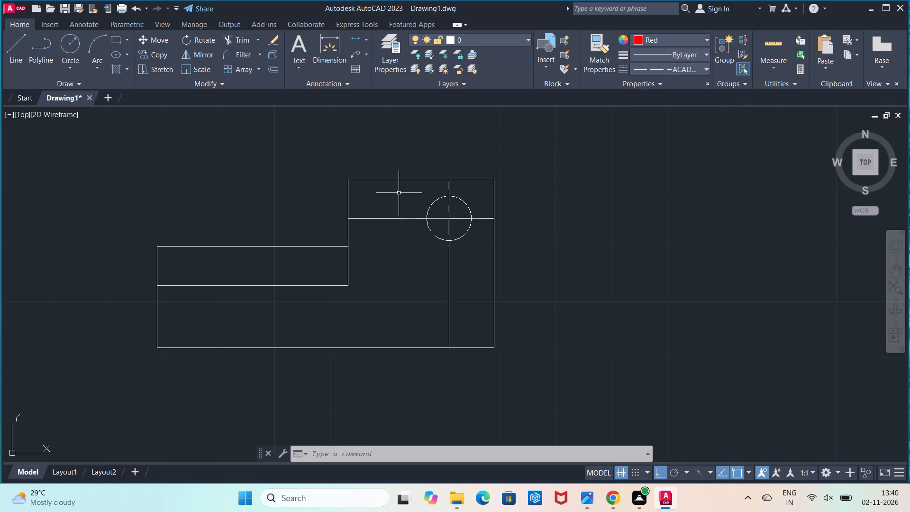
Draw a horizontal red dashed line from the right end of the lower block's top edge to the profile's right vertical edge.
click(27, 53)
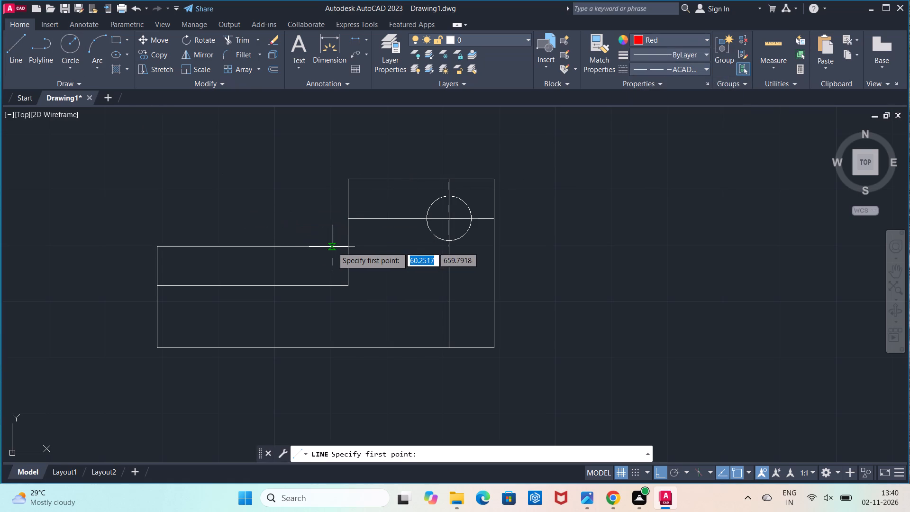
click(345, 247)
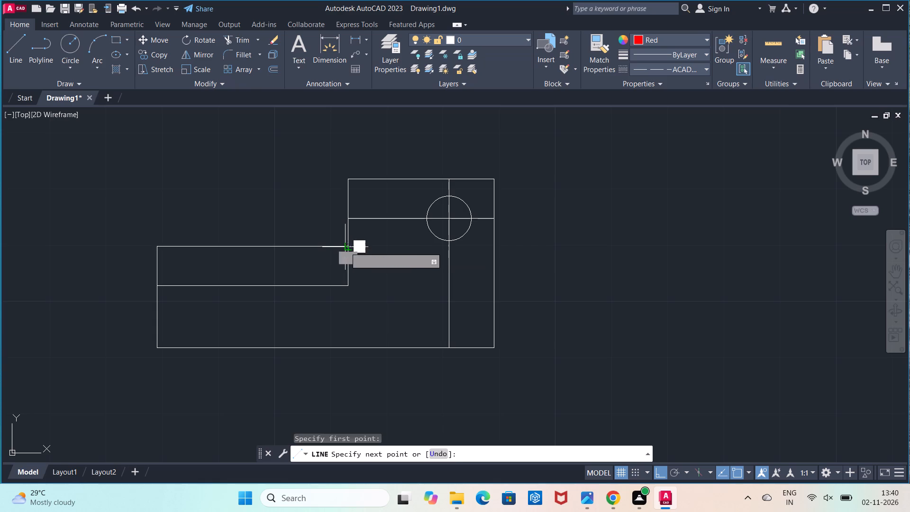
click(496, 249)
key(Escape)
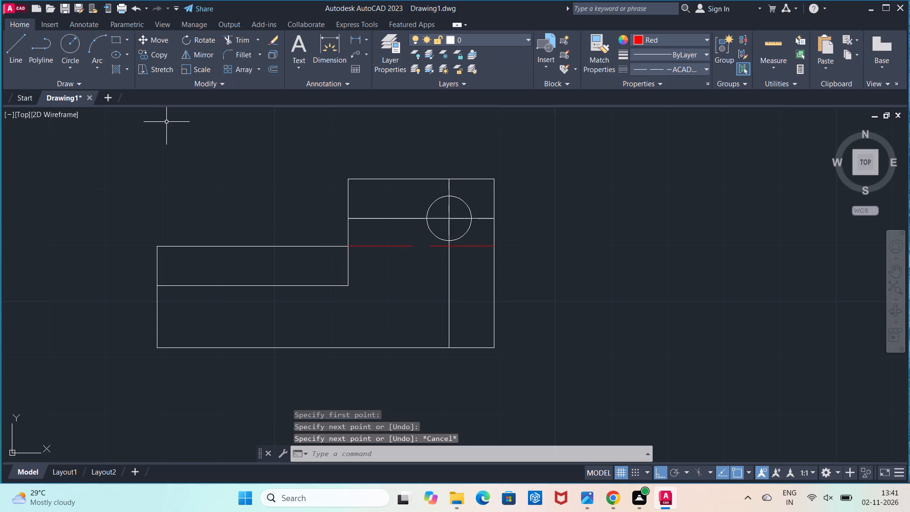
Draw a second red dashed line, 26 units long, from the step's inner lower corner horizontally to the profile's right edge.
click(7, 37)
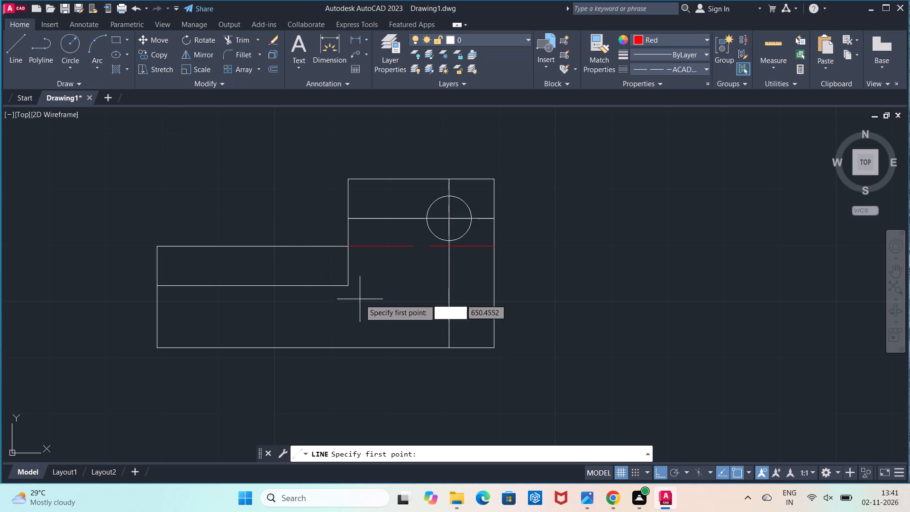
click(351, 288)
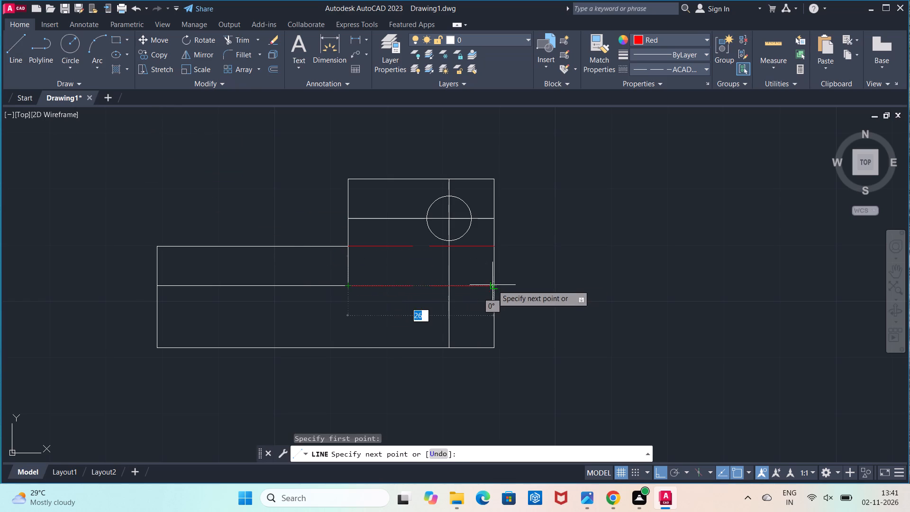
click(495, 285)
key(Escape)
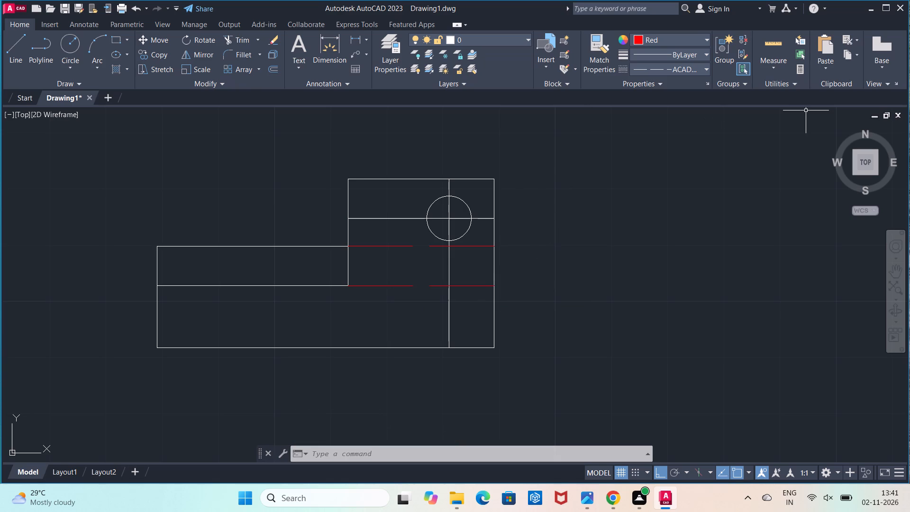
Set the current object color to cyan.
click(688, 41)
Load the CENTER2 linetype into the drawing.
click(667, 71)
click(666, 131)
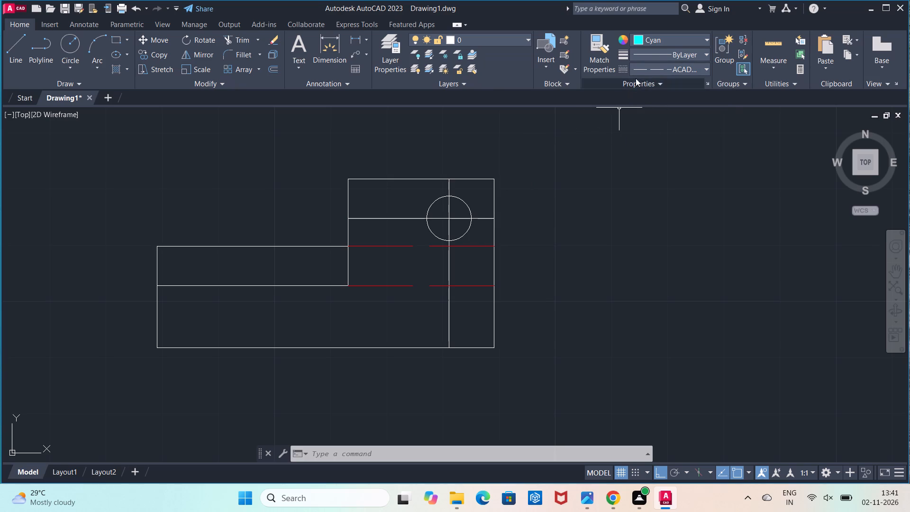
click(641, 70)
click(651, 135)
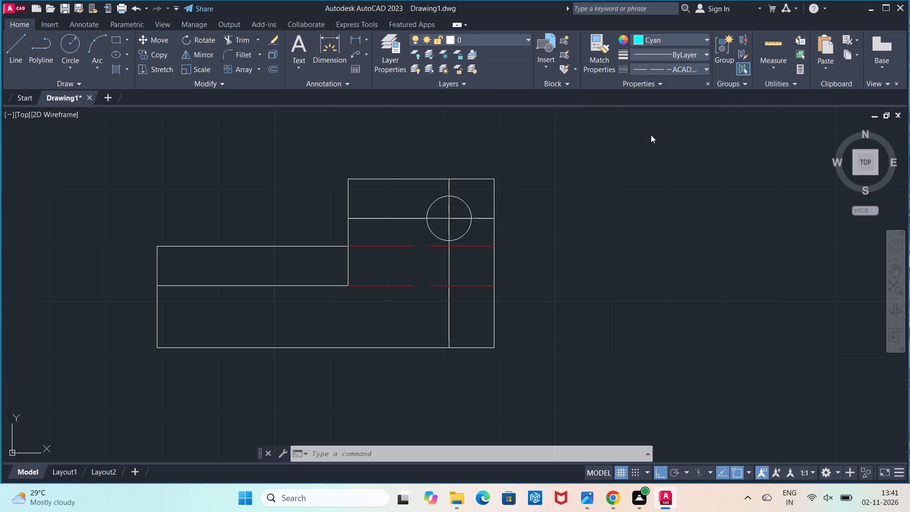
click(532, 147)
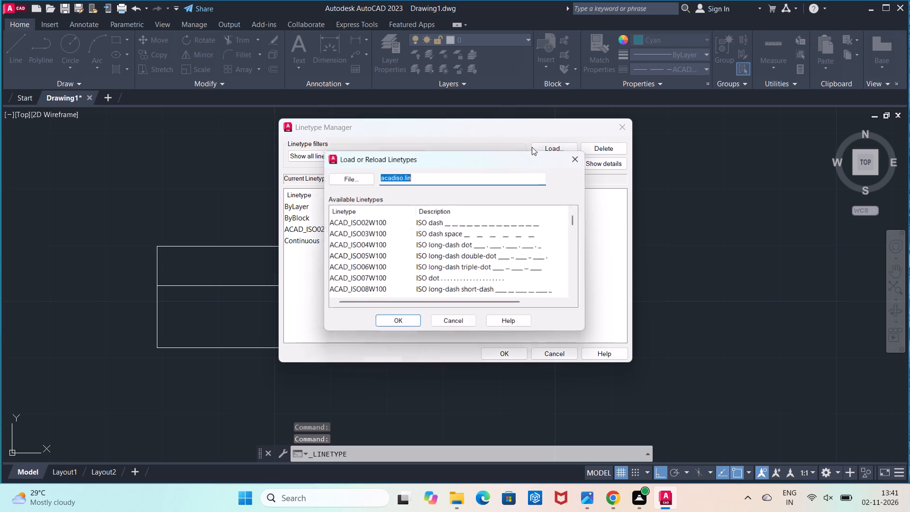
scroll(442, 265, down, 3)
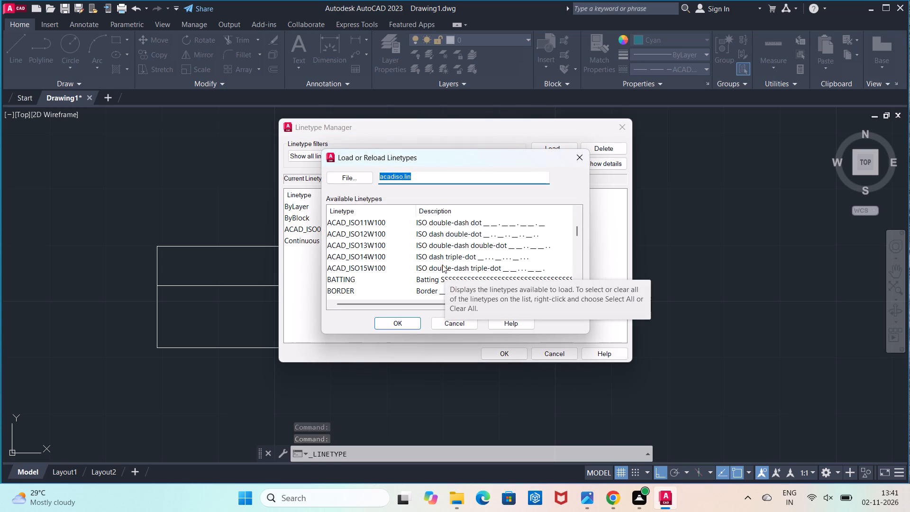
scroll(442, 265, down, 2)
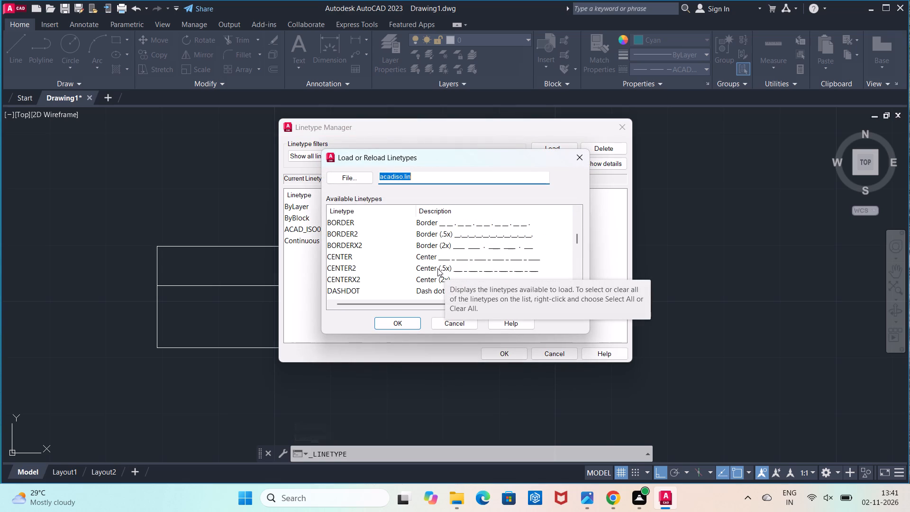
click(437, 268)
click(404, 324)
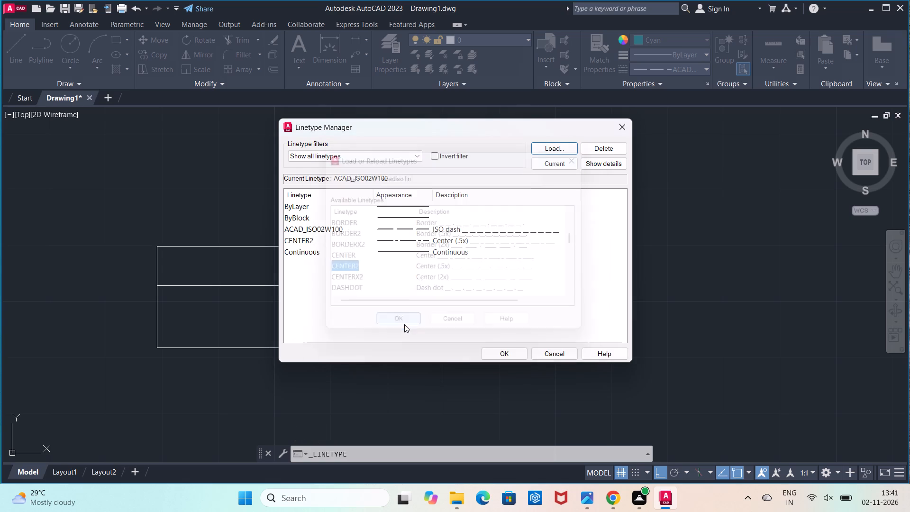
click(482, 353)
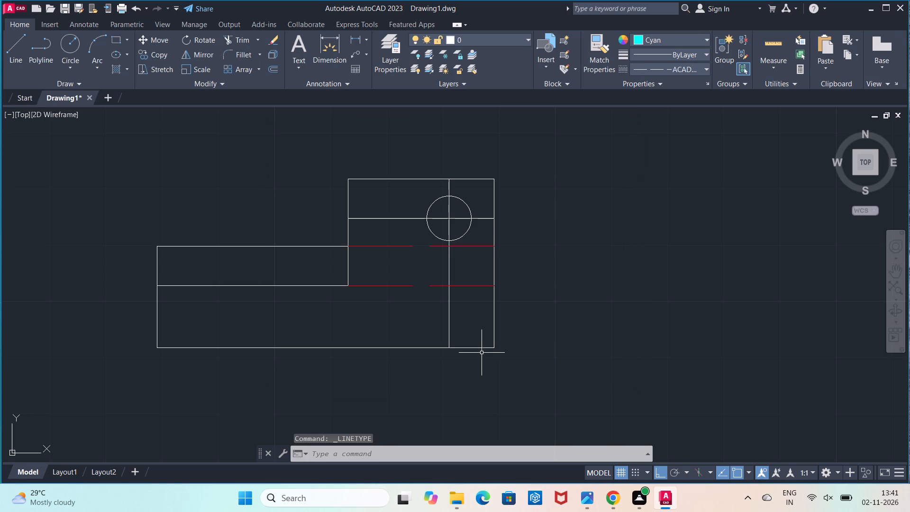
Change the linetype of the vertical offset line through the circle's center to CENTER2.
click(672, 65)
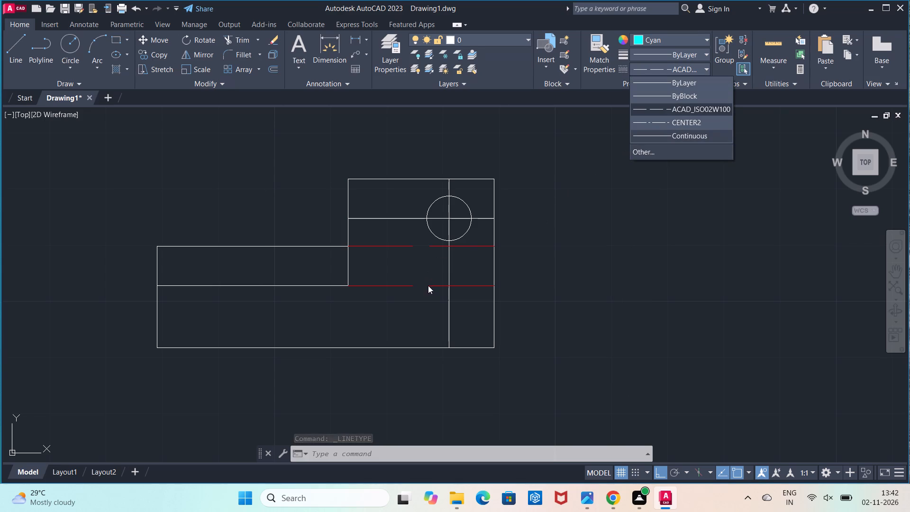
click(448, 268)
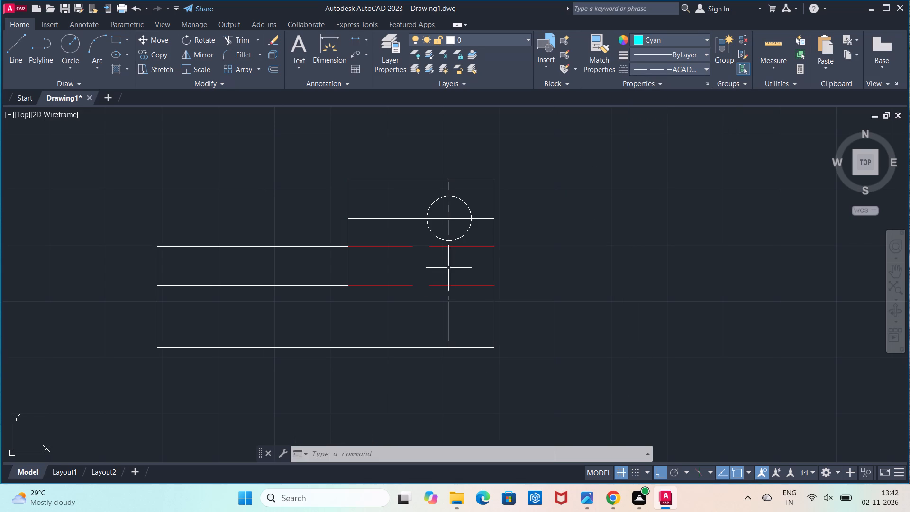
click(448, 264)
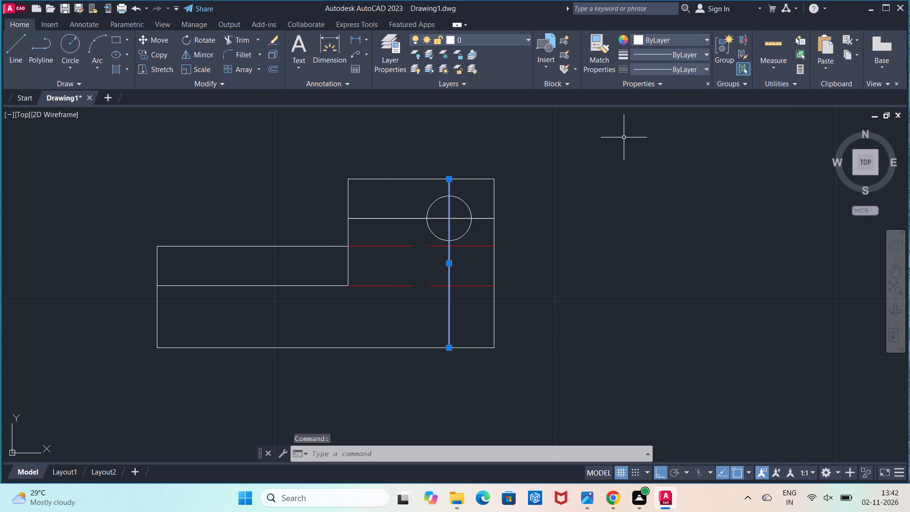
click(667, 65)
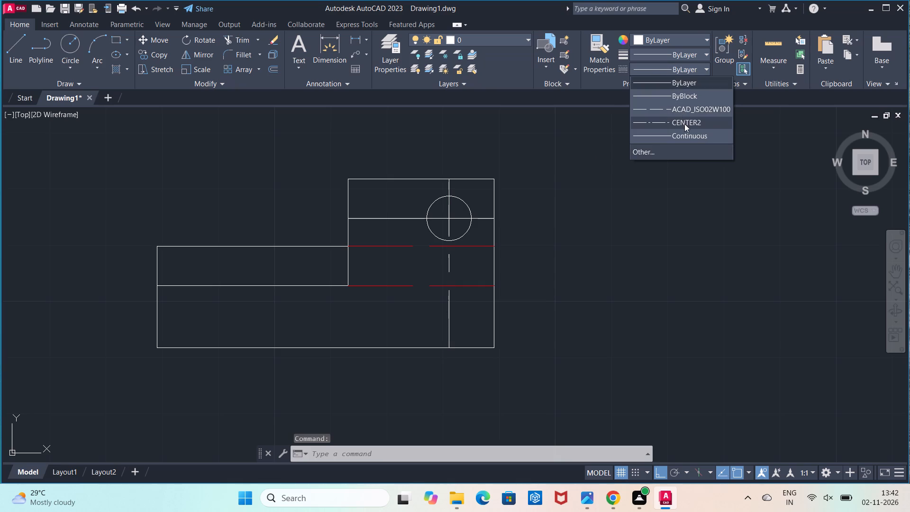
click(684, 124)
key(Escape)
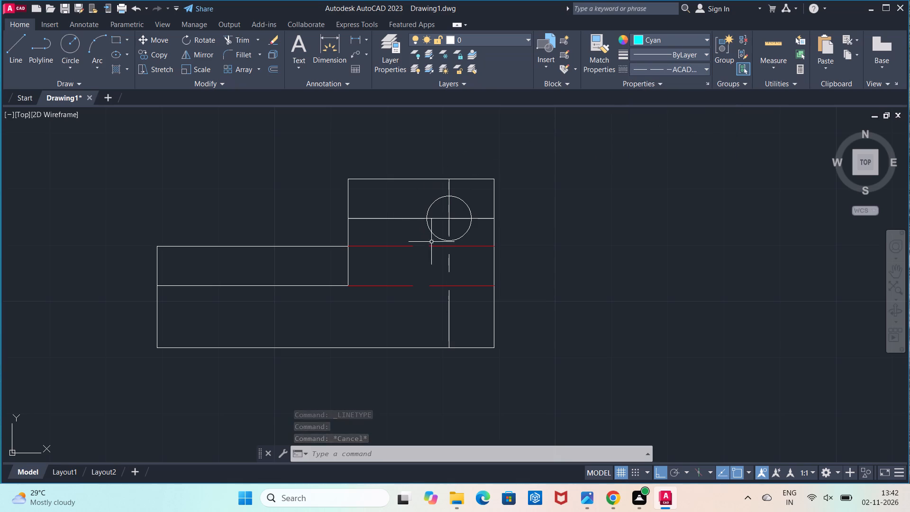
Change the color of the vertical centerline through the circle to cyan.
click(448, 271)
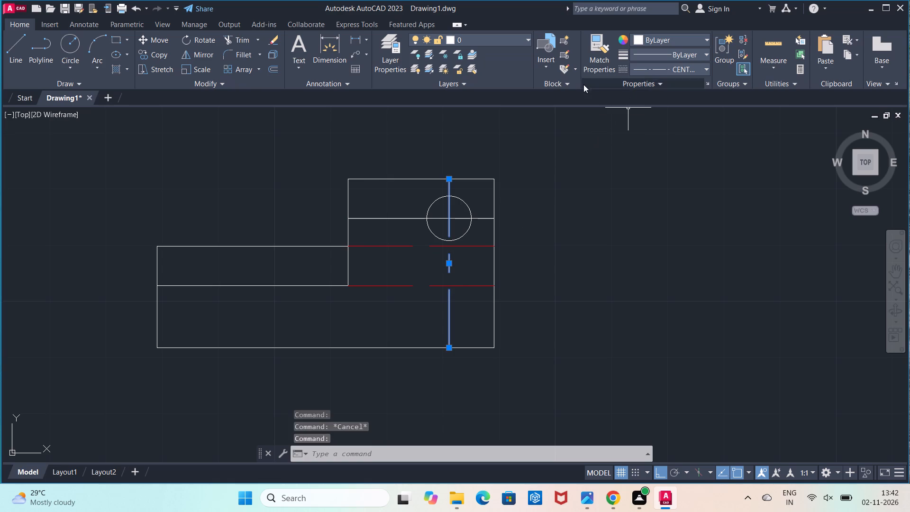
click(679, 39)
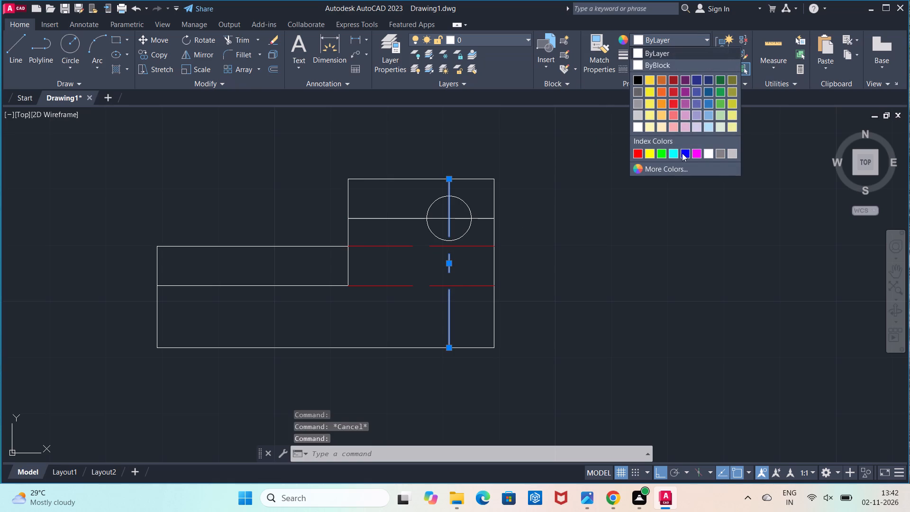
click(675, 156)
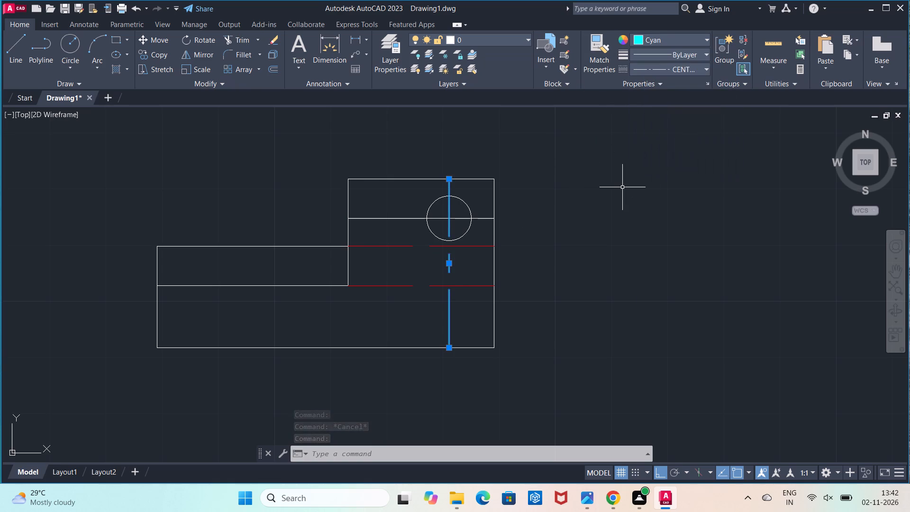
Check the horizontal distance from the vertical centerline's lower end to the profile's lower-right corner using a linear dimension.
key(Escape)
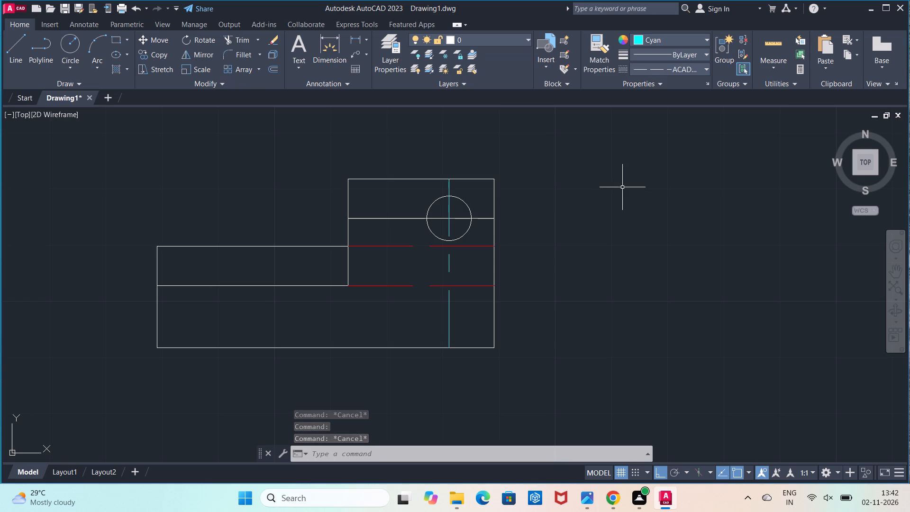
click(352, 37)
click(450, 351)
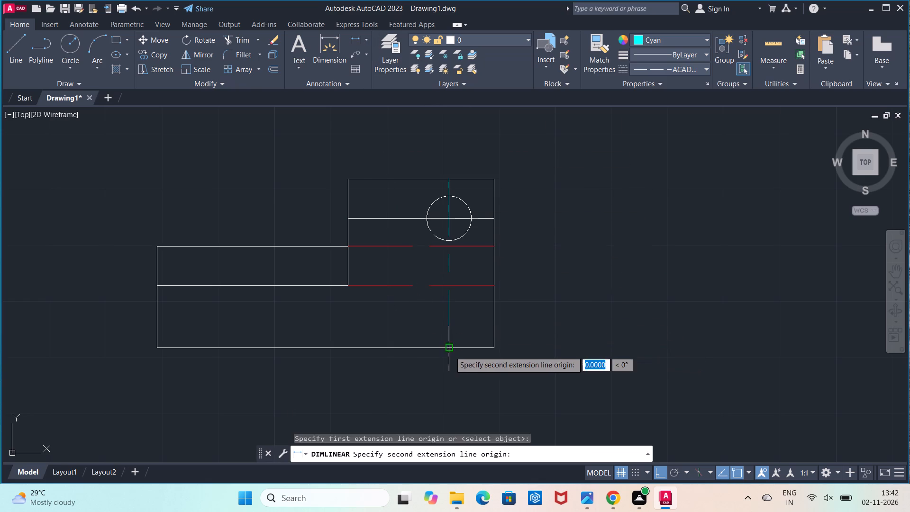
click(493, 347)
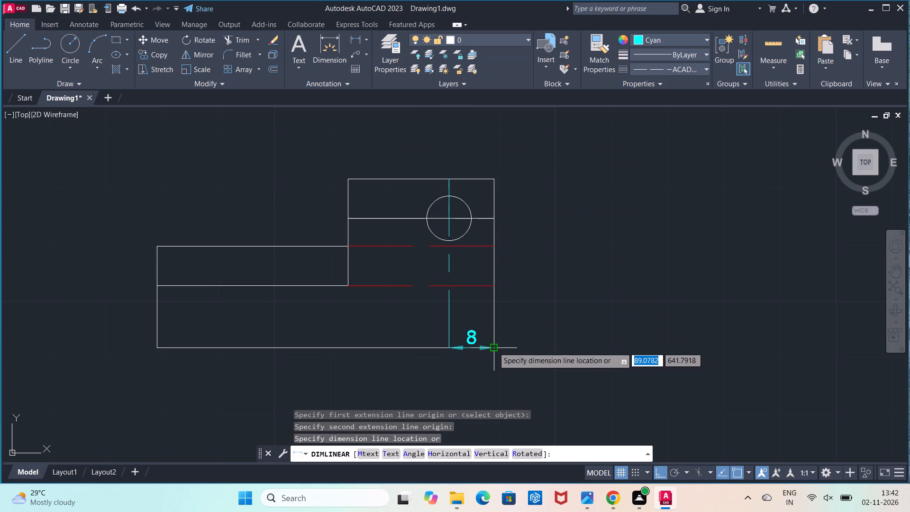
key(Escape)
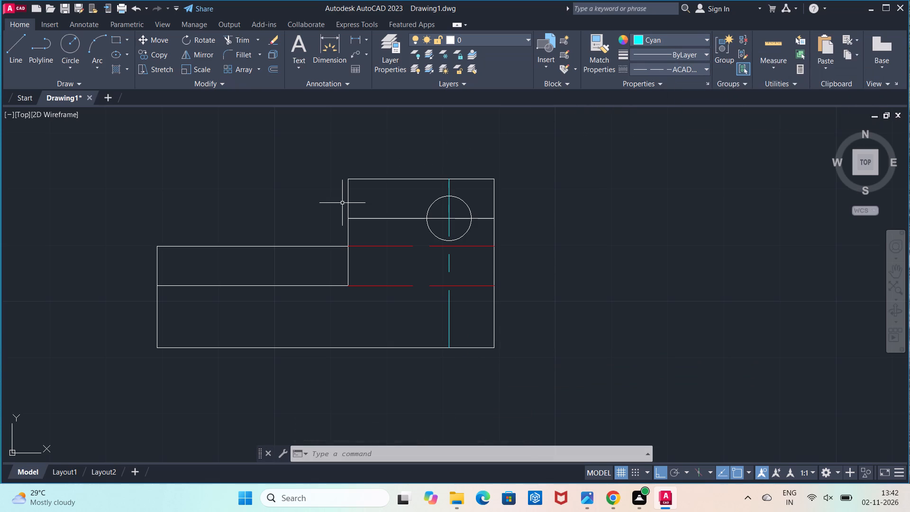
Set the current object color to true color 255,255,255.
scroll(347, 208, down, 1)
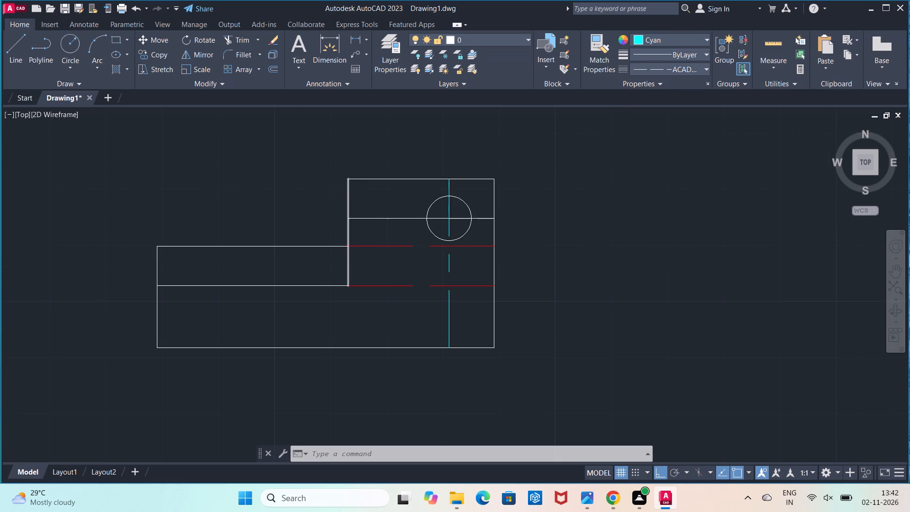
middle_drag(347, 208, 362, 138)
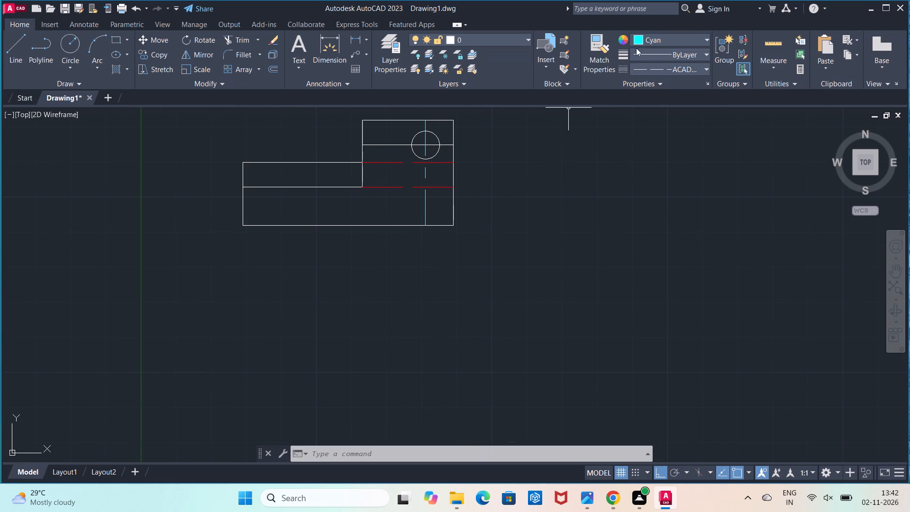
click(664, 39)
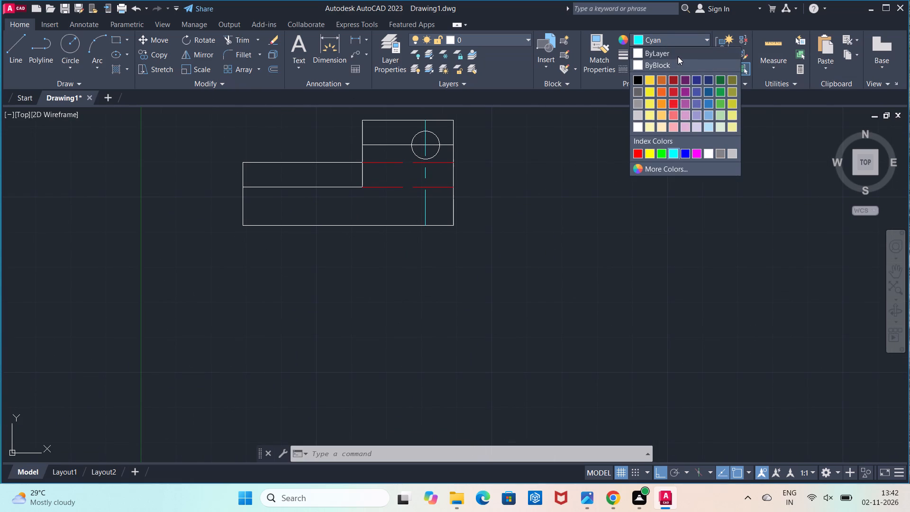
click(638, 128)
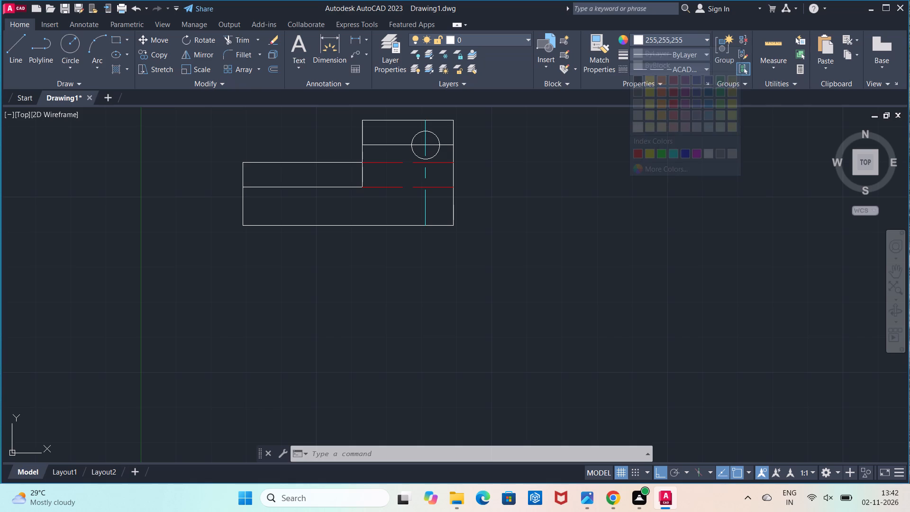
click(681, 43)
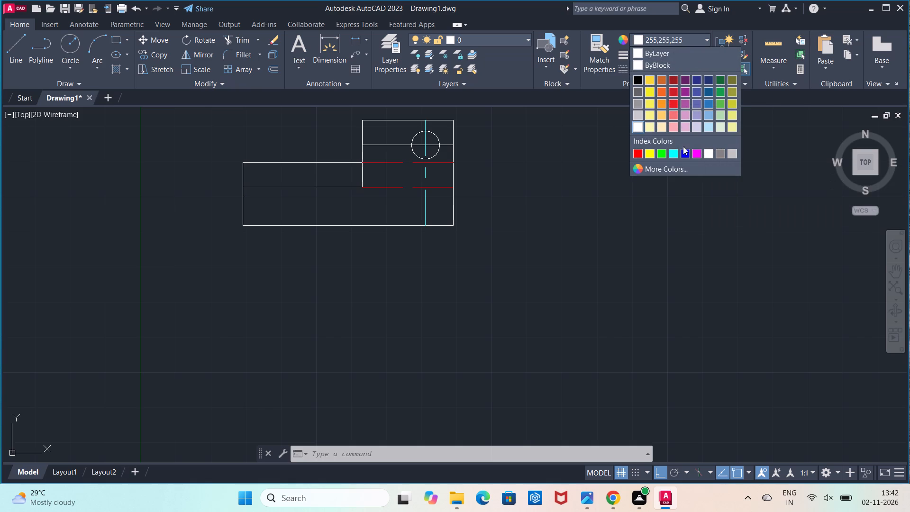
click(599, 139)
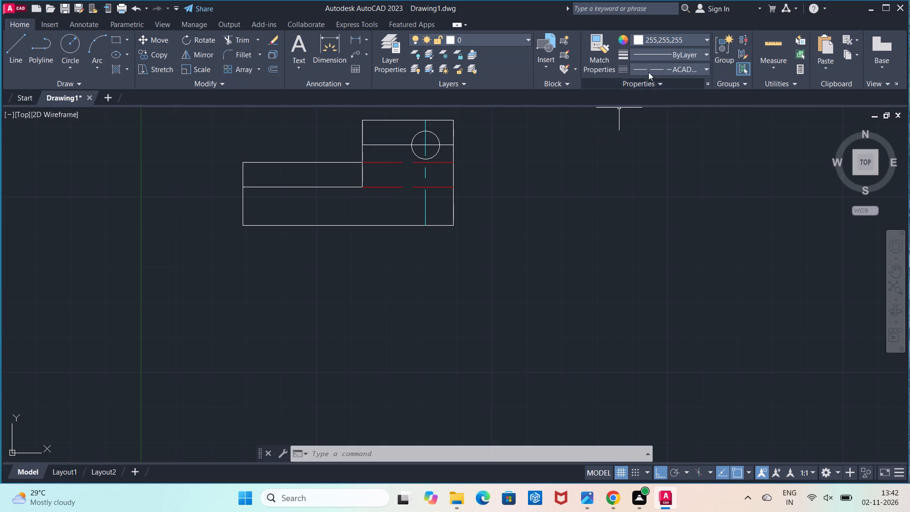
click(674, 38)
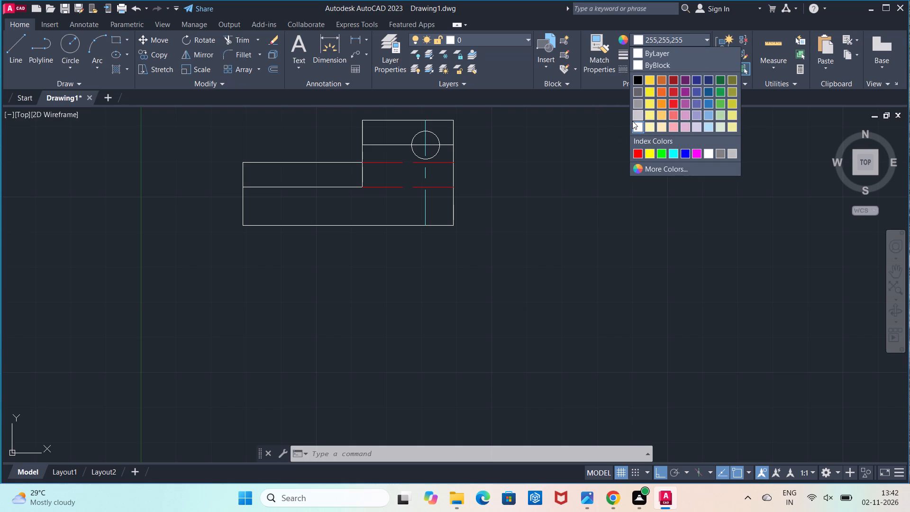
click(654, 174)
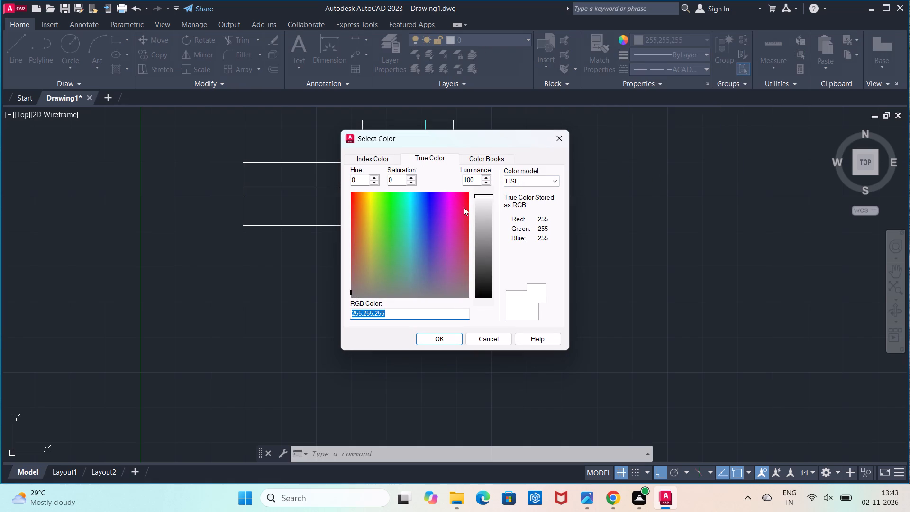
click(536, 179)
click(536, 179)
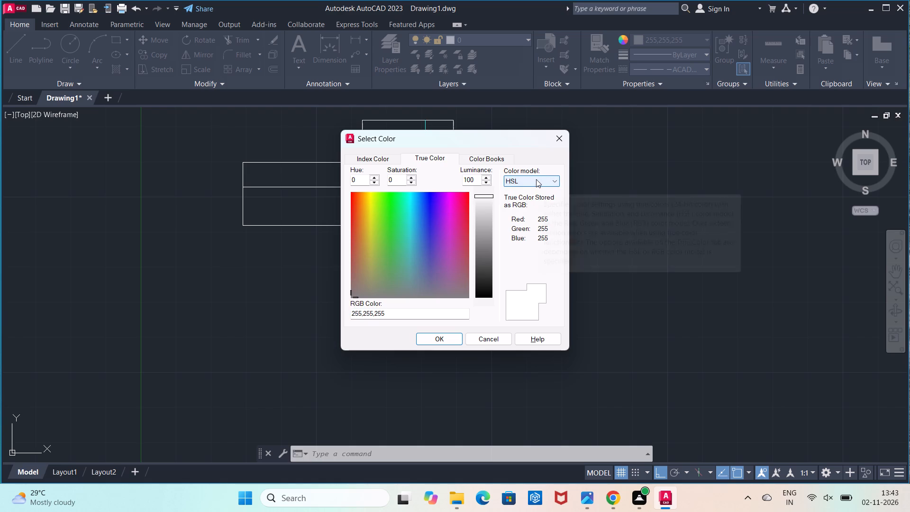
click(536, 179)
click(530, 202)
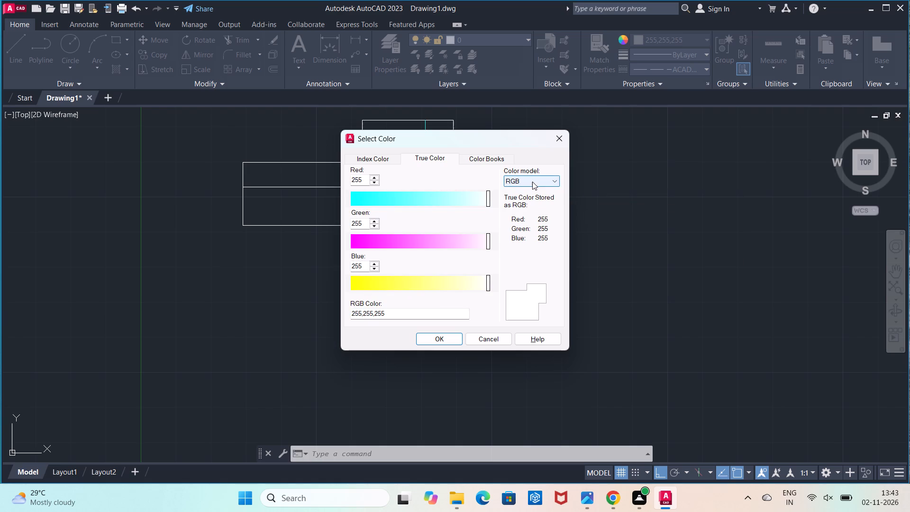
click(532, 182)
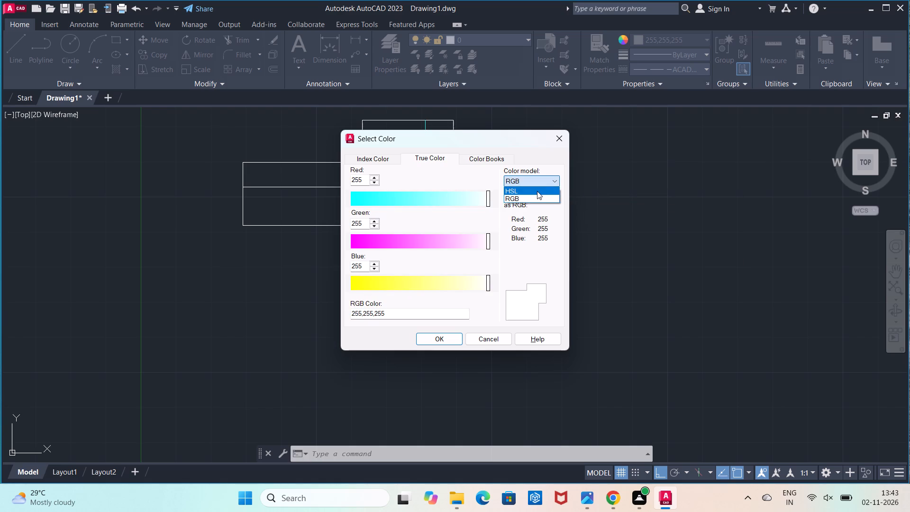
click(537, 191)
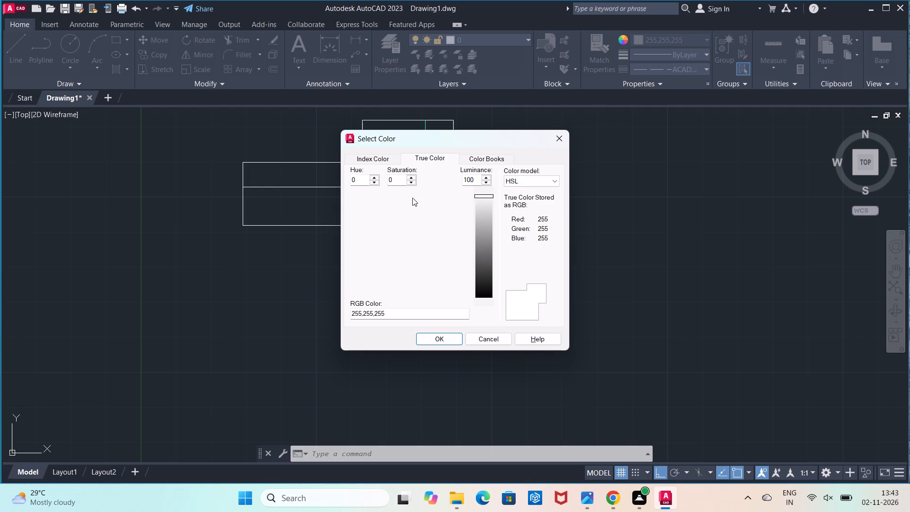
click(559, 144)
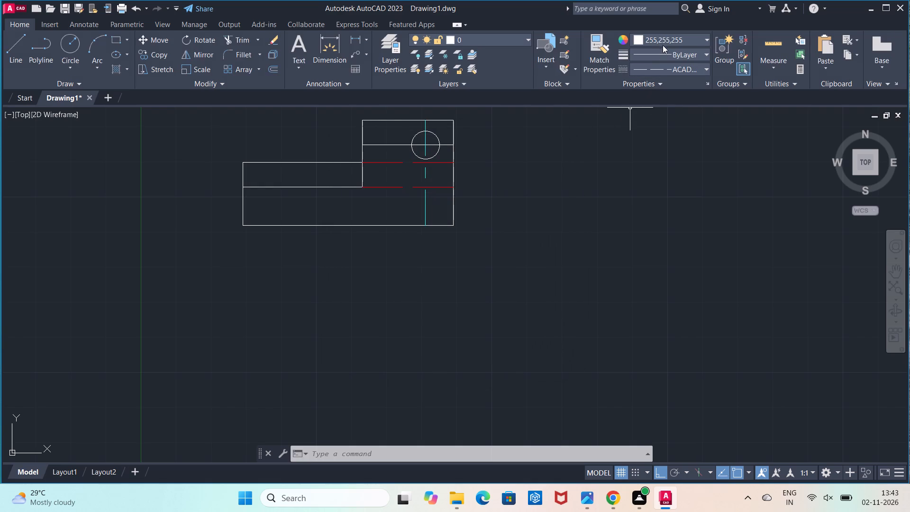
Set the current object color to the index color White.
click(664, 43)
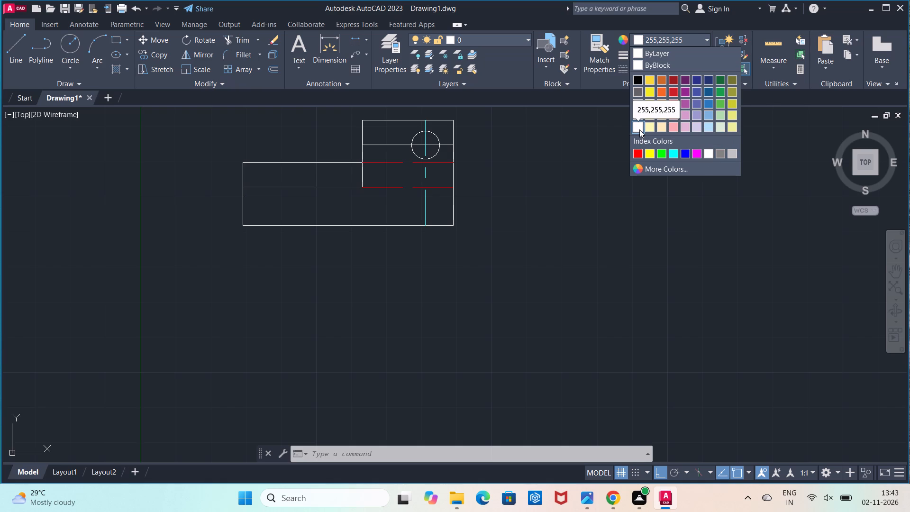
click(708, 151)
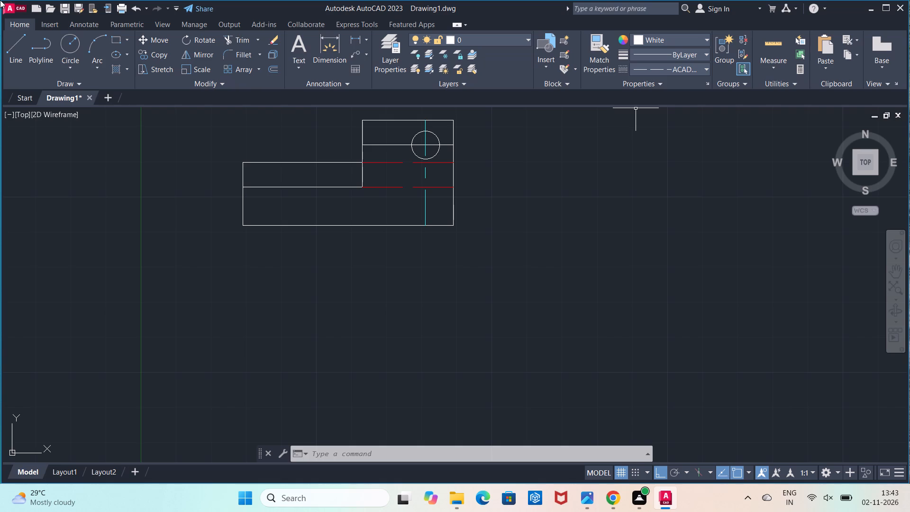
Set the current object color to ByLayer.
click(700, 38)
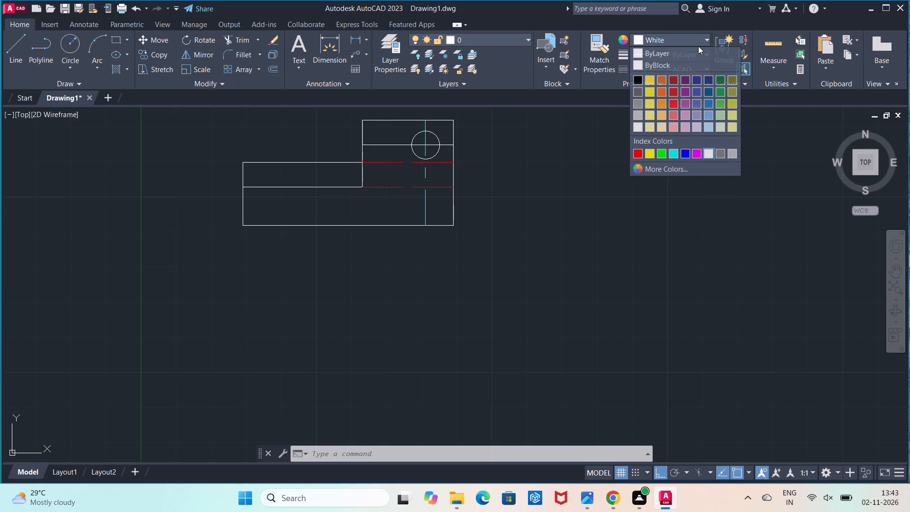
click(696, 50)
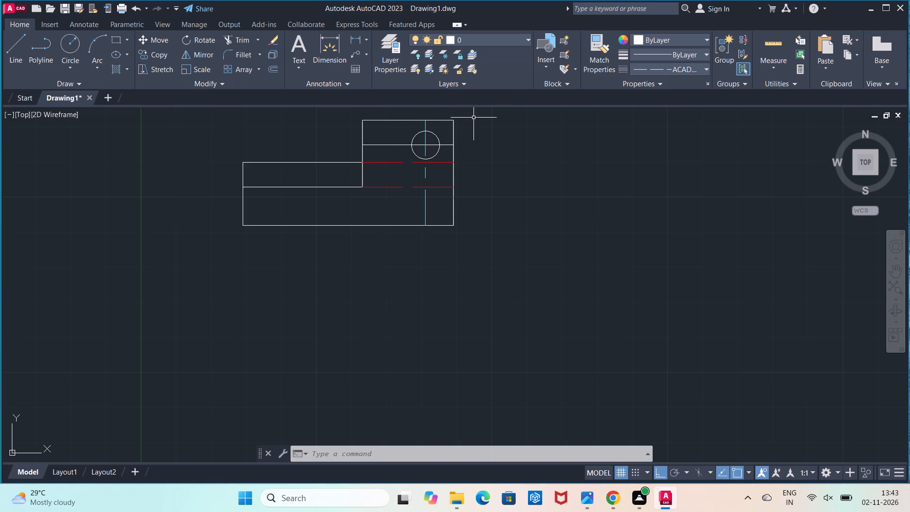
Draw a 40-unit vertical line downward, starting about 15 units directly below the profile's lower-left corner.
scroll(336, 237, up, 3)
scroll(336, 237, down, 2)
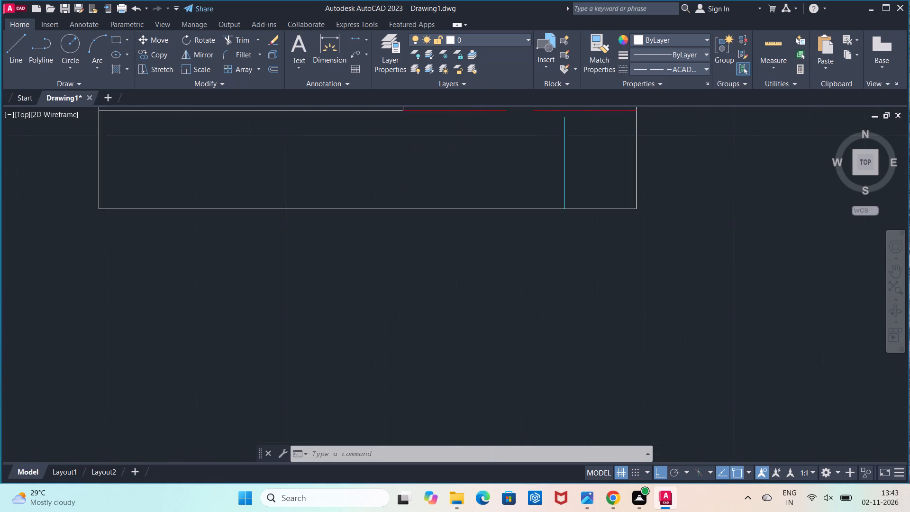
scroll(336, 237, down, 1)
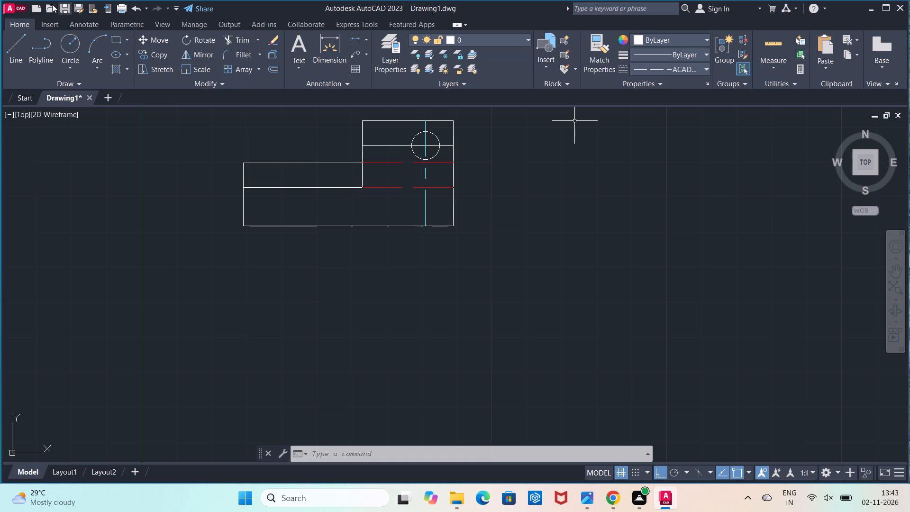
click(18, 48)
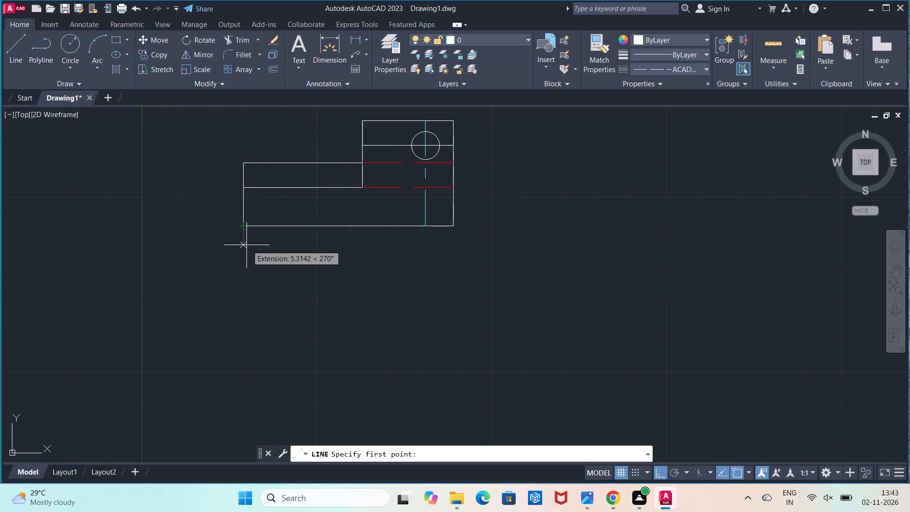
click(244, 279)
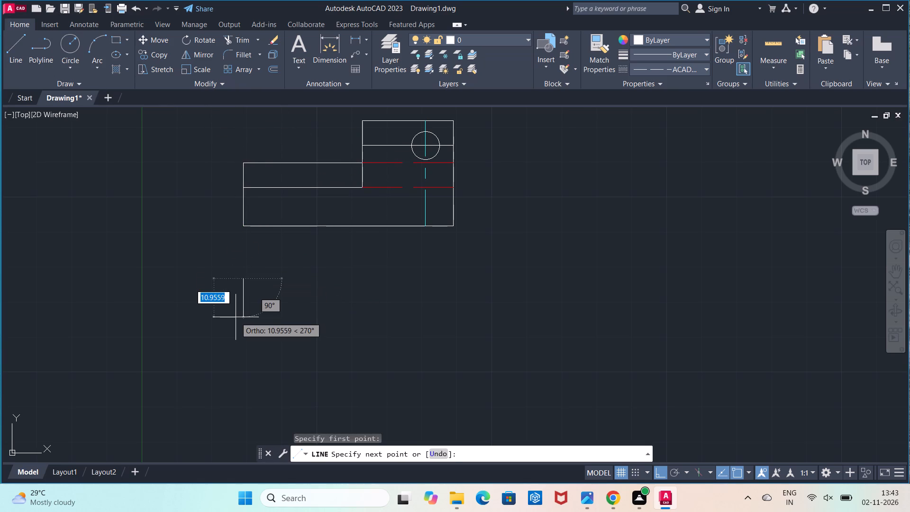
text(40)
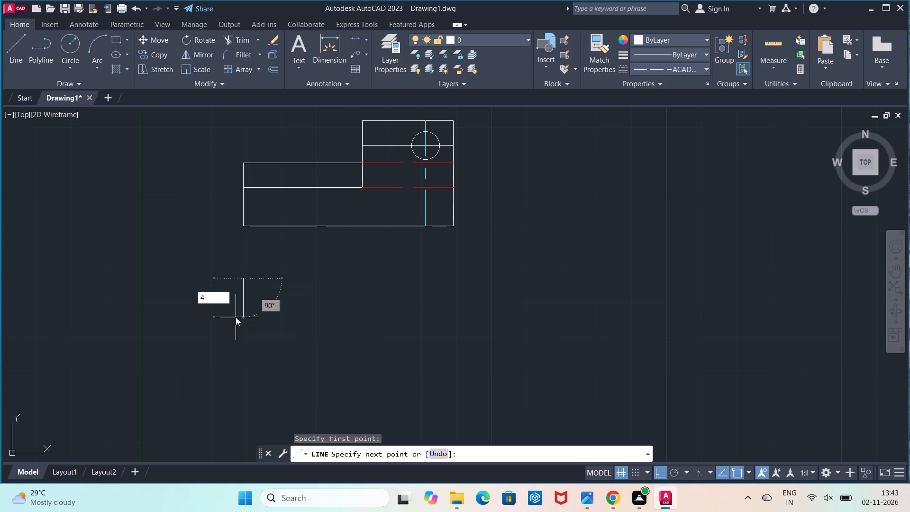
key(Return)
key(Escape)
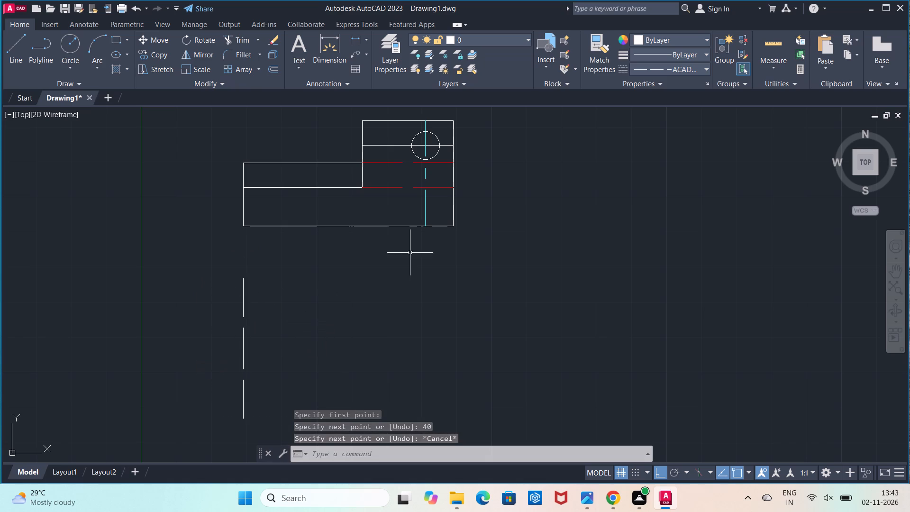
Set the current linetype to ByLayer.
click(664, 62)
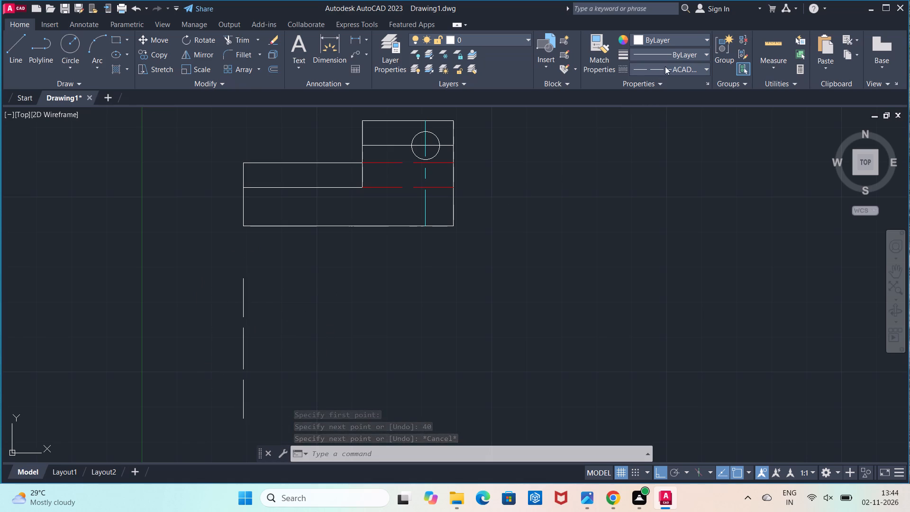
click(670, 67)
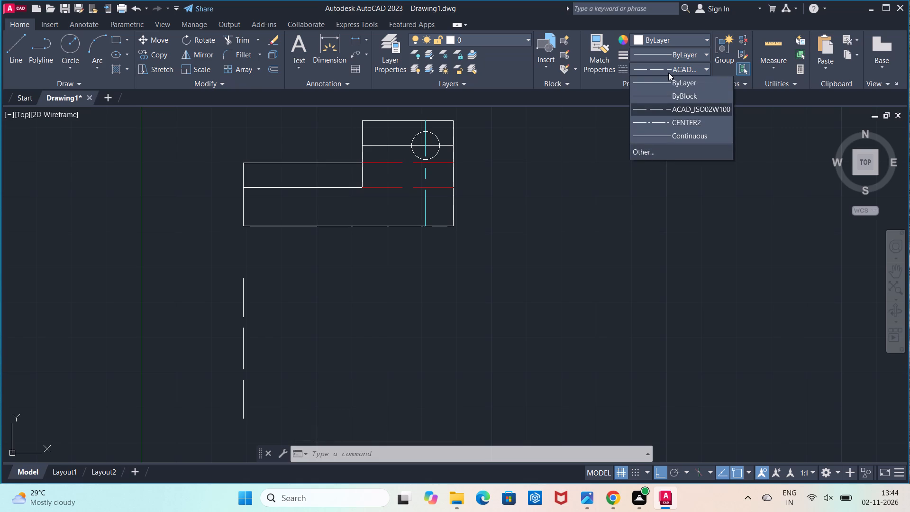
click(664, 80)
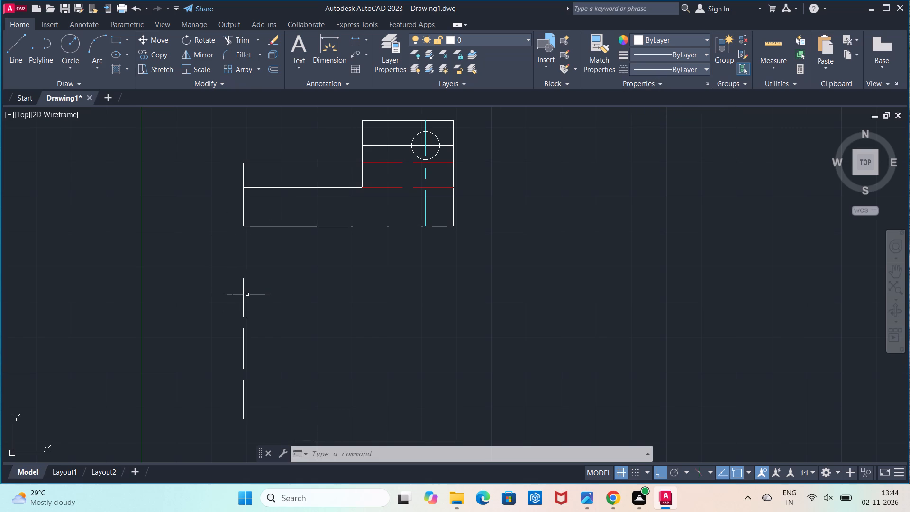
Change the linetype of the 40-unit vertical line below the profile to ByLayer.
click(244, 296)
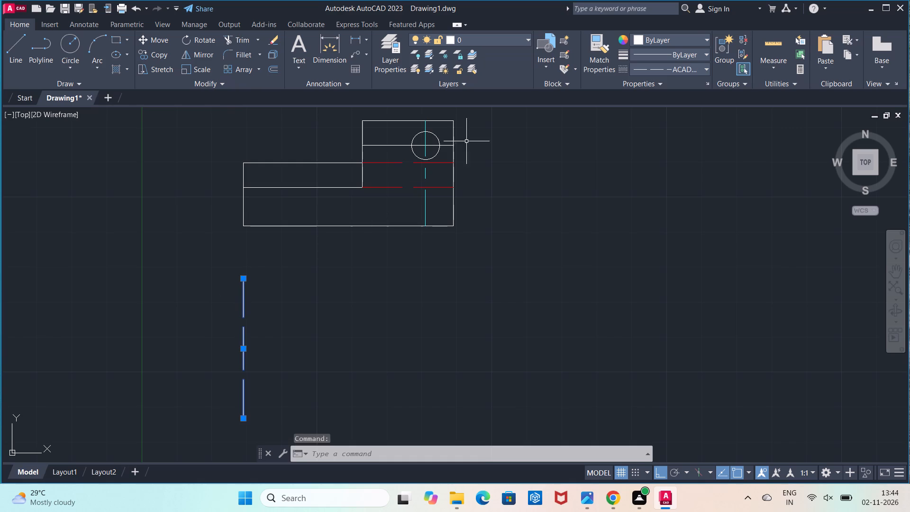
click(664, 73)
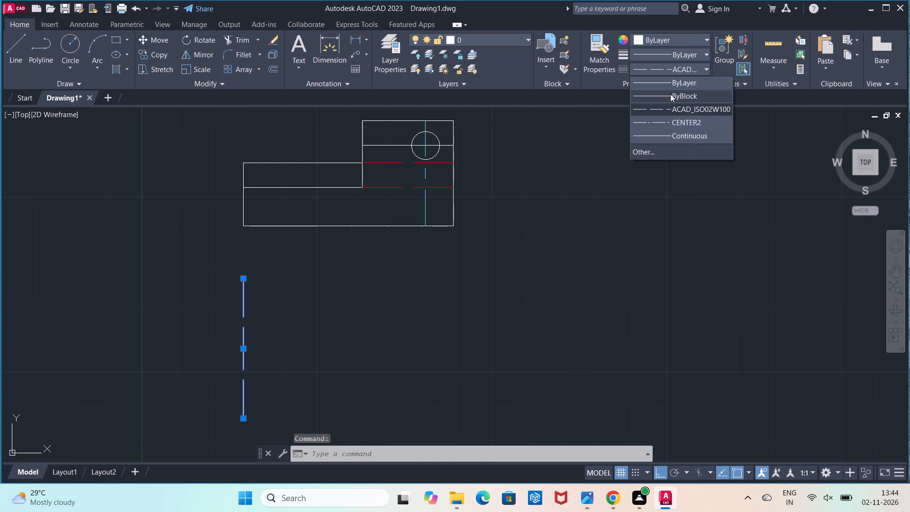
click(672, 82)
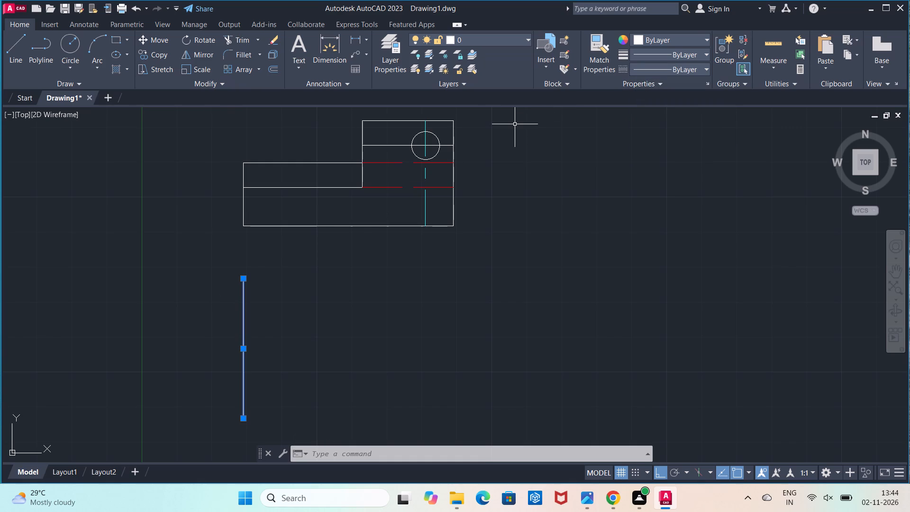
scroll(397, 242, down, 1)
key(Escape)
scroll(340, 297, up, 1)
middle_drag(339, 297, 339, 291)
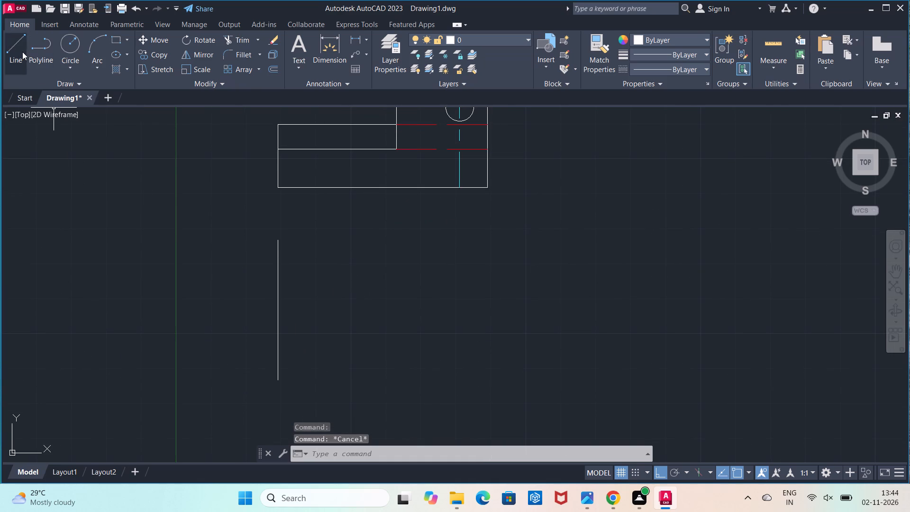
Complete the lower view's rectangle from the vertical line's top end: 60 units right, 40 units down, back to its bottom end.
click(22, 52)
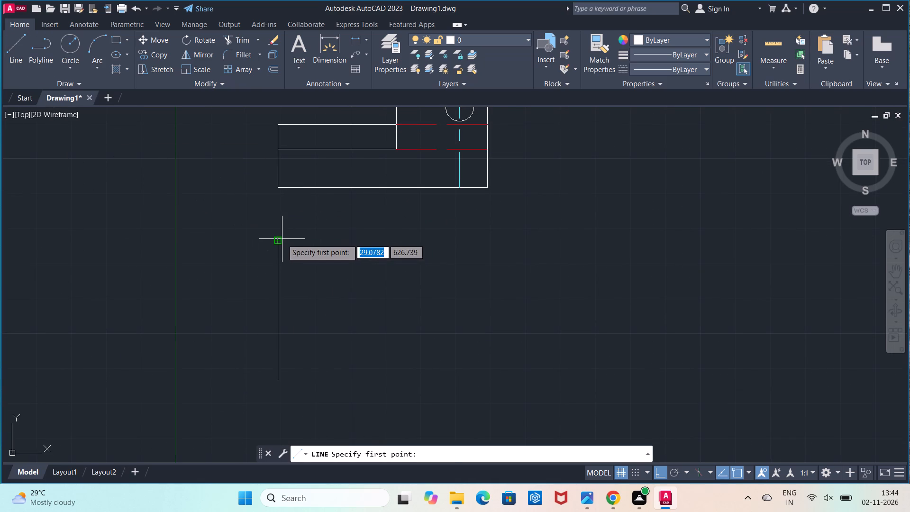
click(282, 239)
text(60)
key(Return)
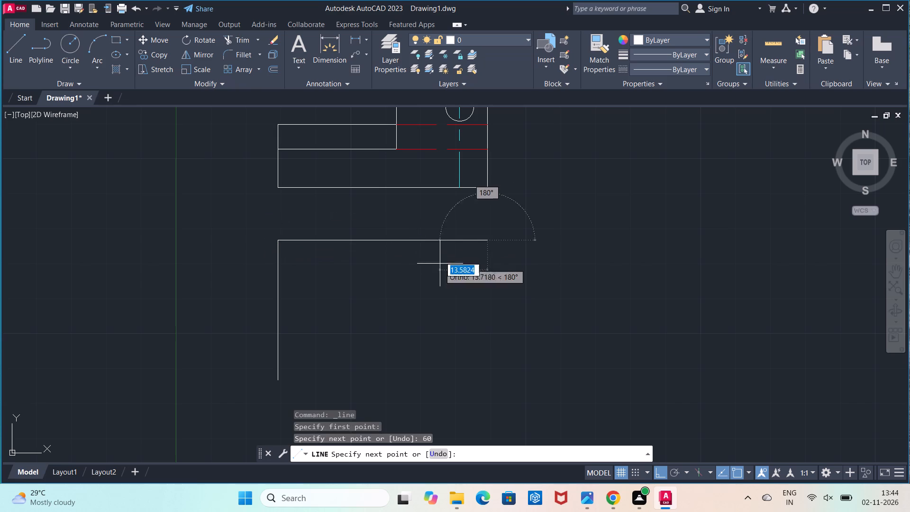
text(40)
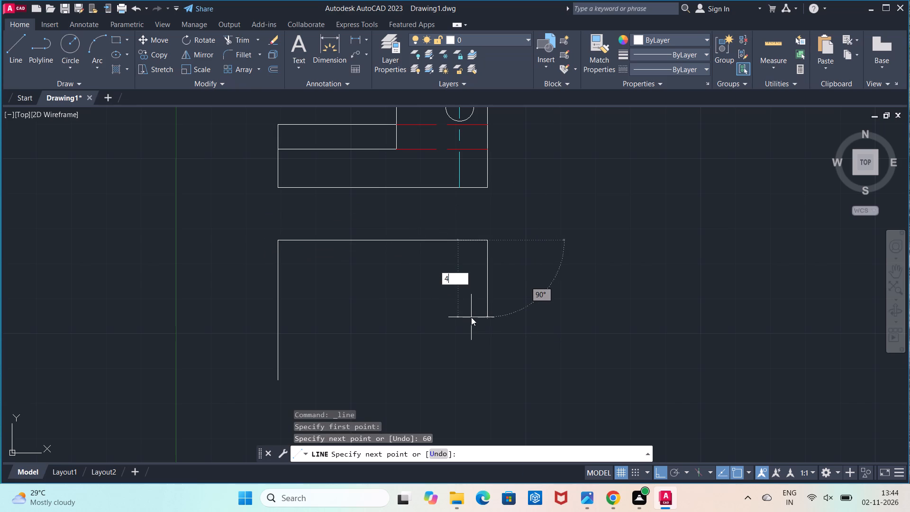
key(Return)
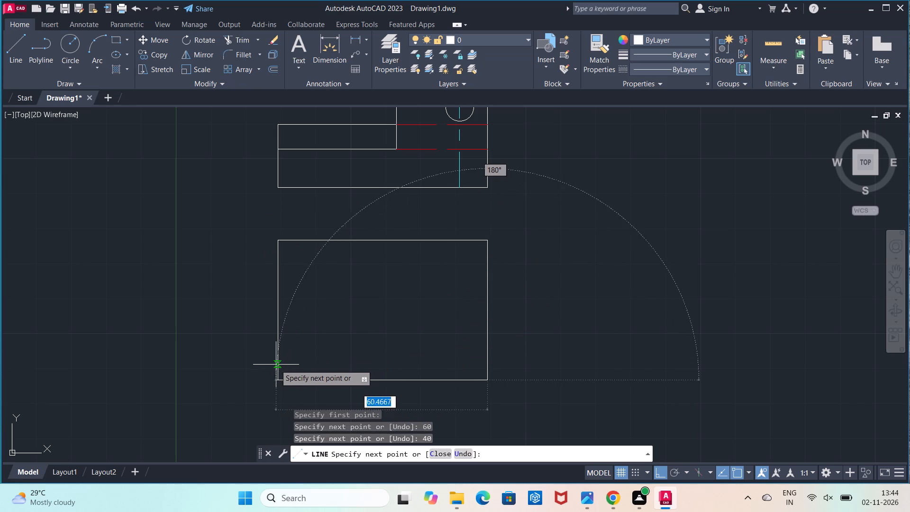
click(277, 376)
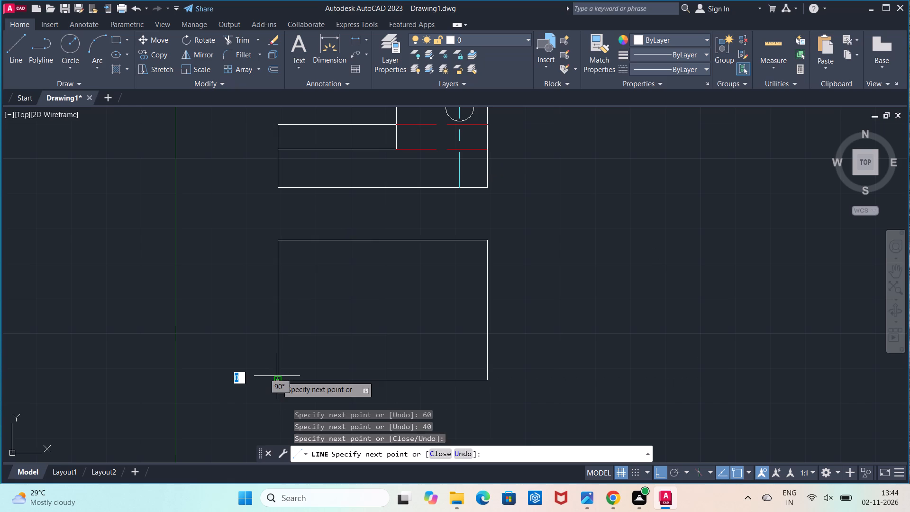
key(Escape)
Offset the top and bottom edges of the lower rectangle inward by 12.5 units.
scroll(295, 369, up, 1)
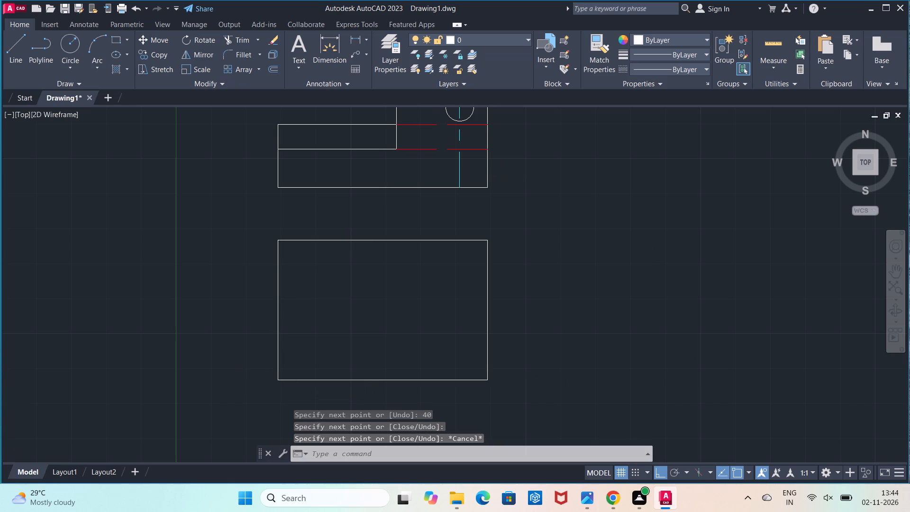
scroll(295, 369, down, 1)
middle_drag(295, 369, 291, 322)
scroll(291, 322, up, 1)
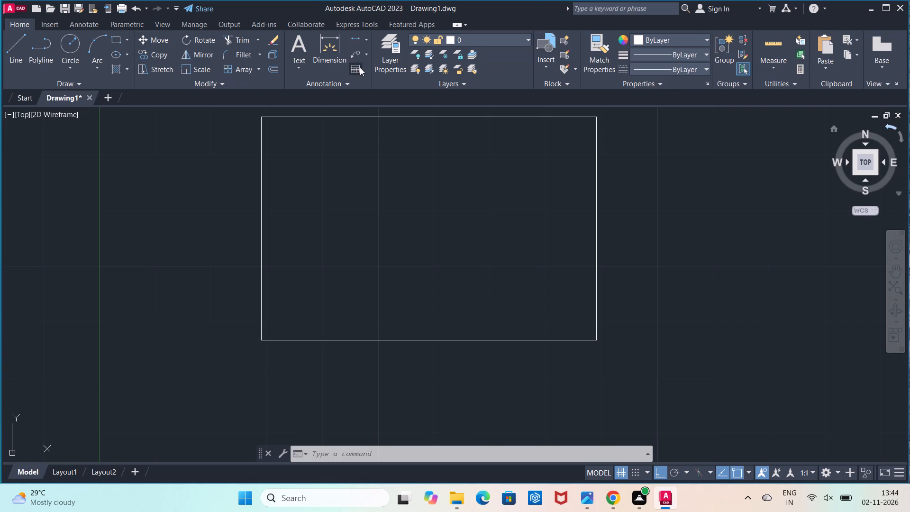
click(268, 68)
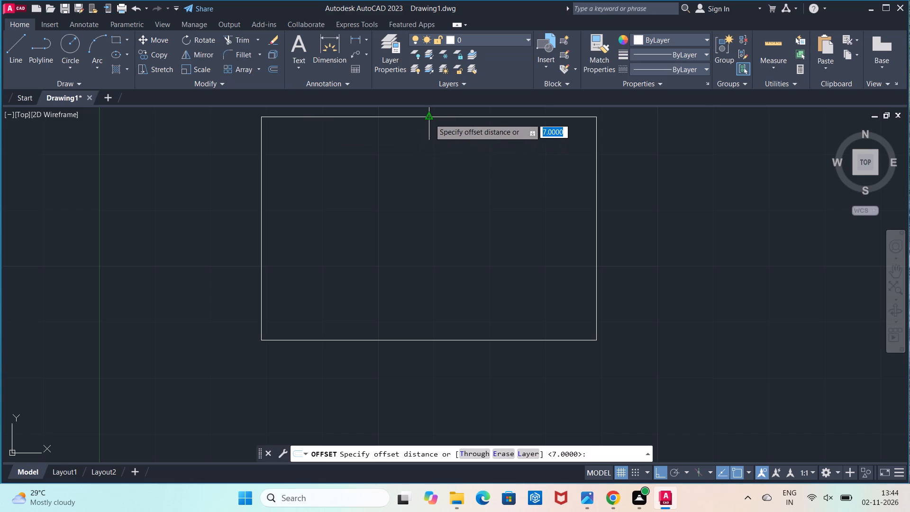
scroll(429, 119, down, 2)
middle_drag(420, 164, 404, 284)
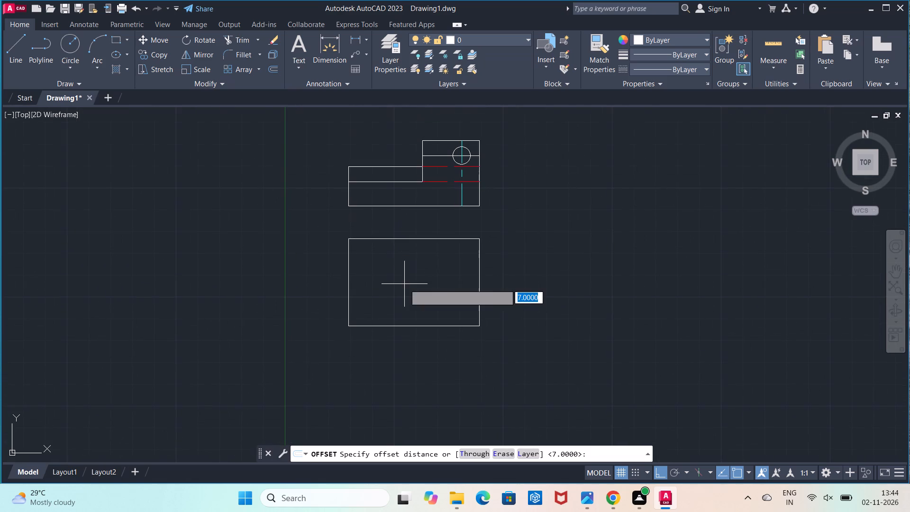
click(411, 239)
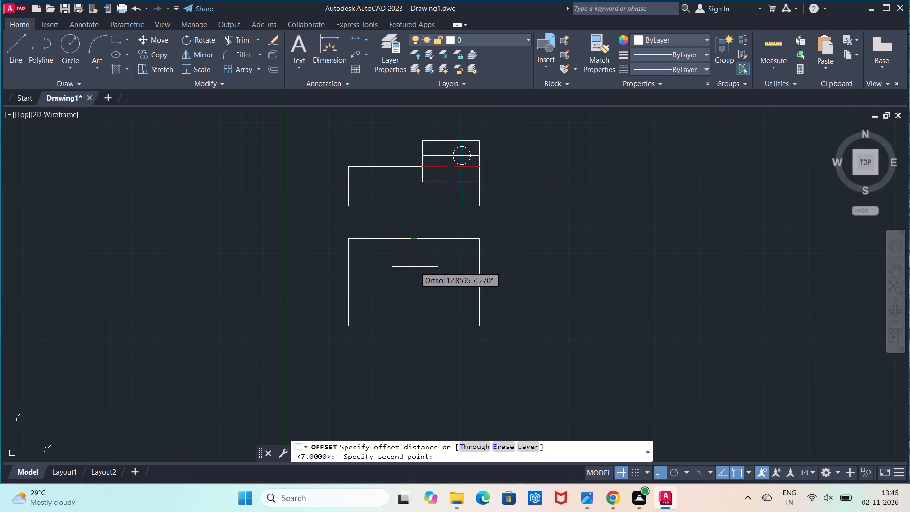
text(12)
key(period)
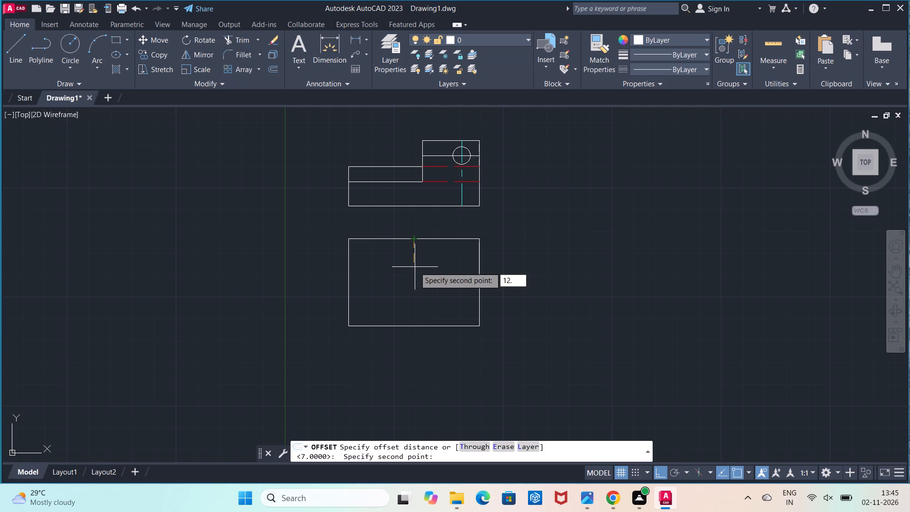
key(5)
key(Return)
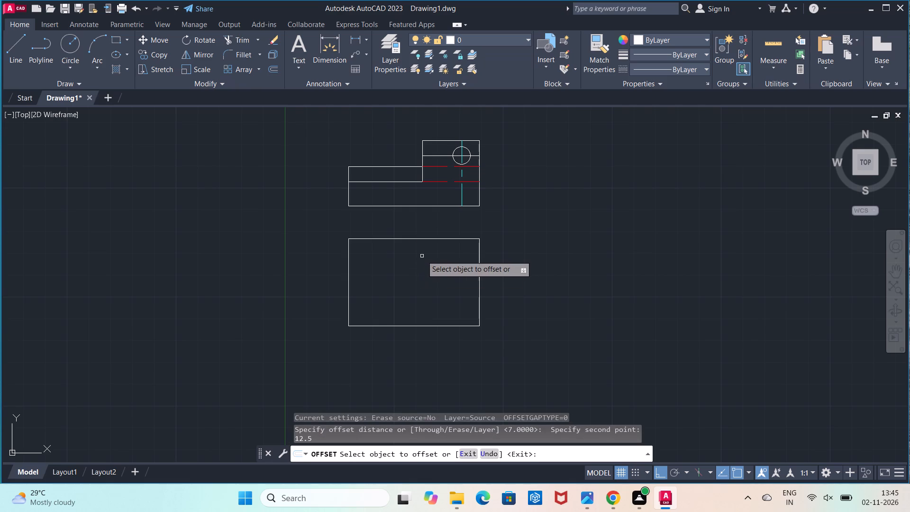
drag(429, 240, 427, 248)
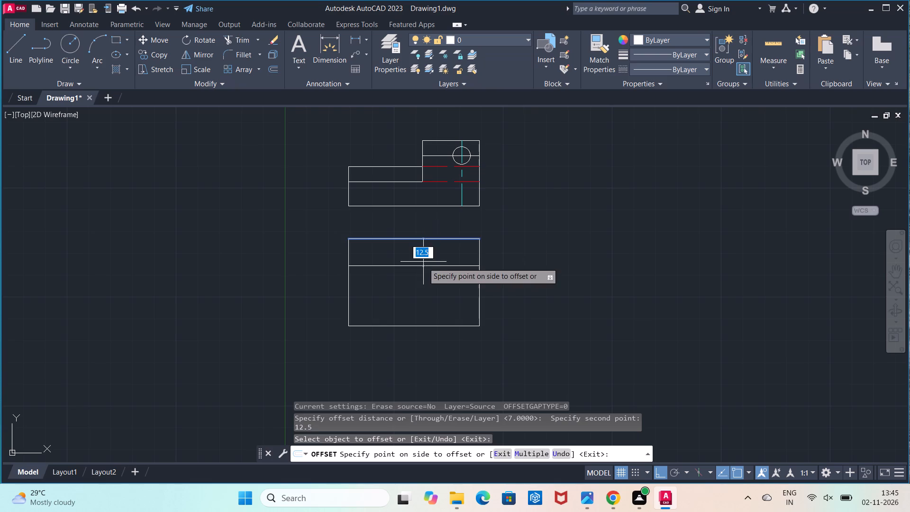
click(423, 264)
drag(419, 326, 424, 320)
click(422, 311)
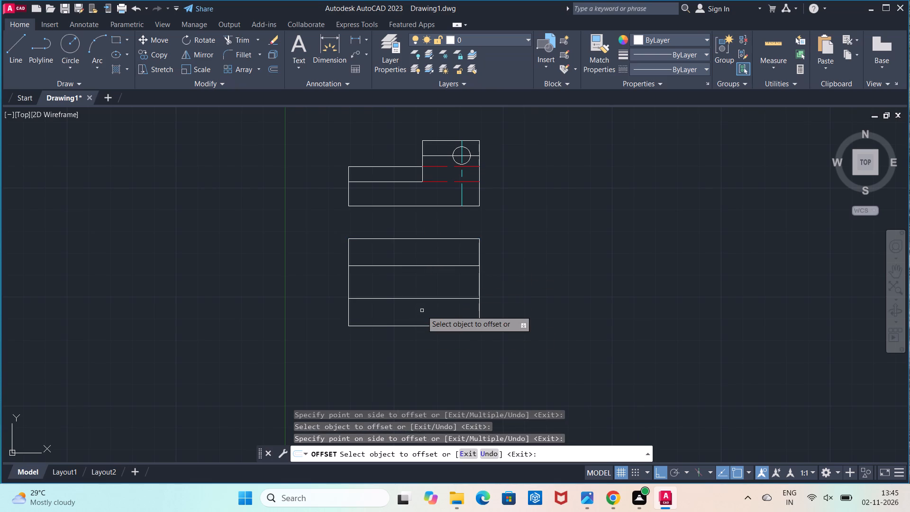
key(Escape)
Measure the spacing between the two inner horizontal lines of the lower view using a linear dimension, without placing it.
scroll(422, 311, up, 1)
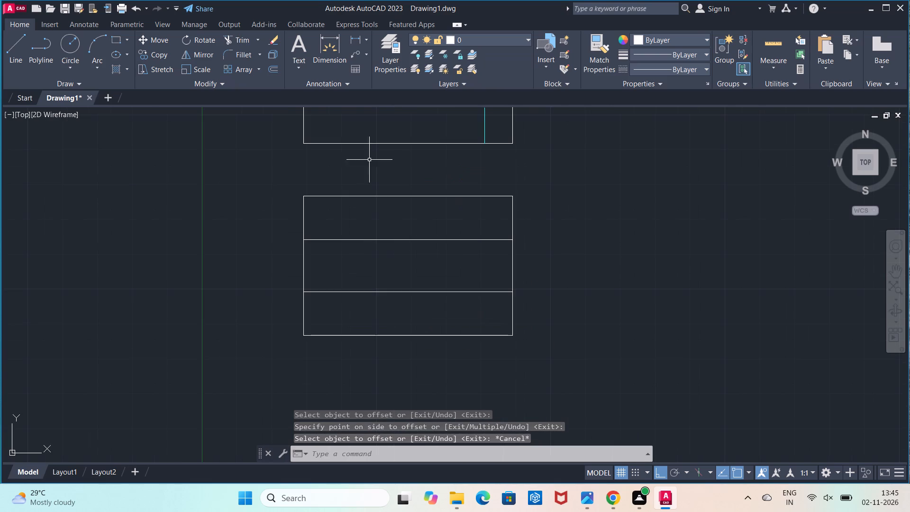
click(354, 43)
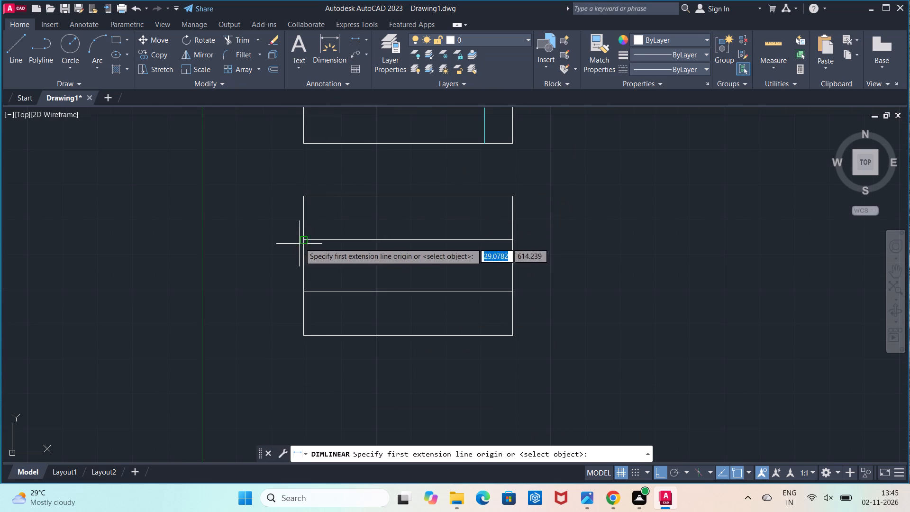
click(301, 240)
click(305, 298)
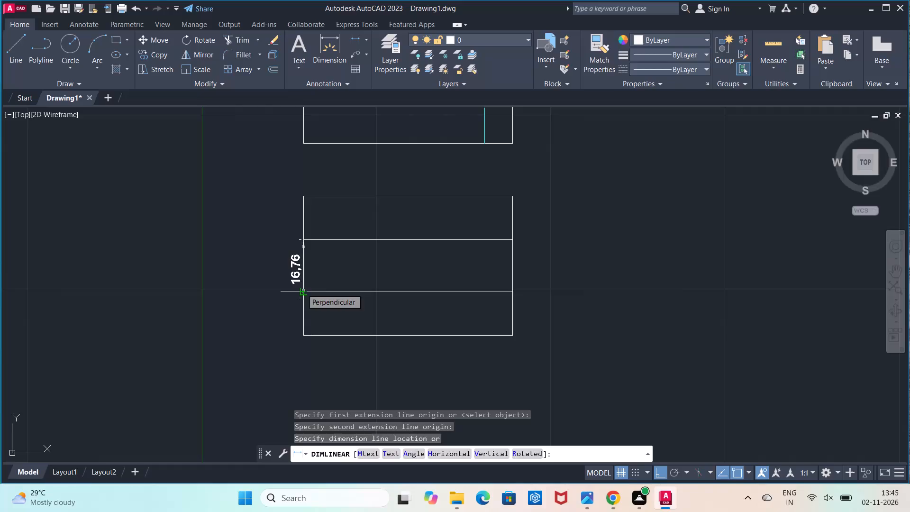
key(Escape)
click(355, 37)
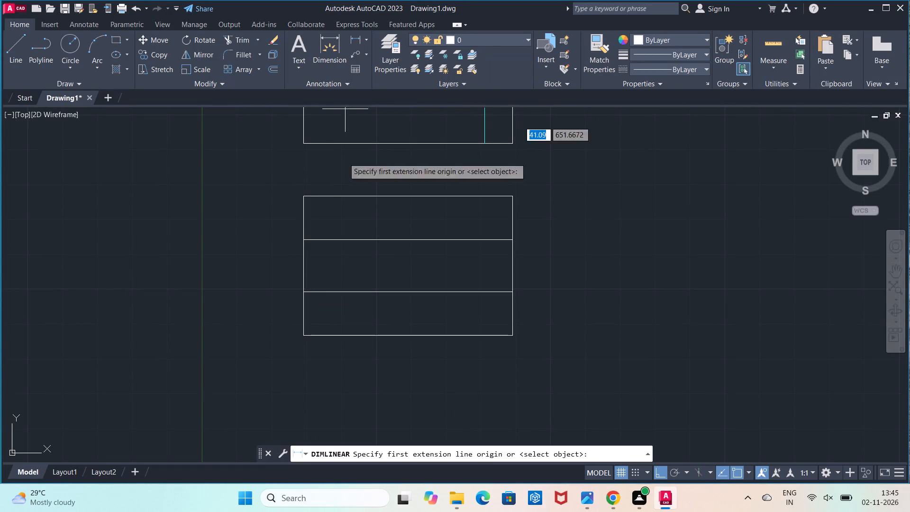
click(301, 239)
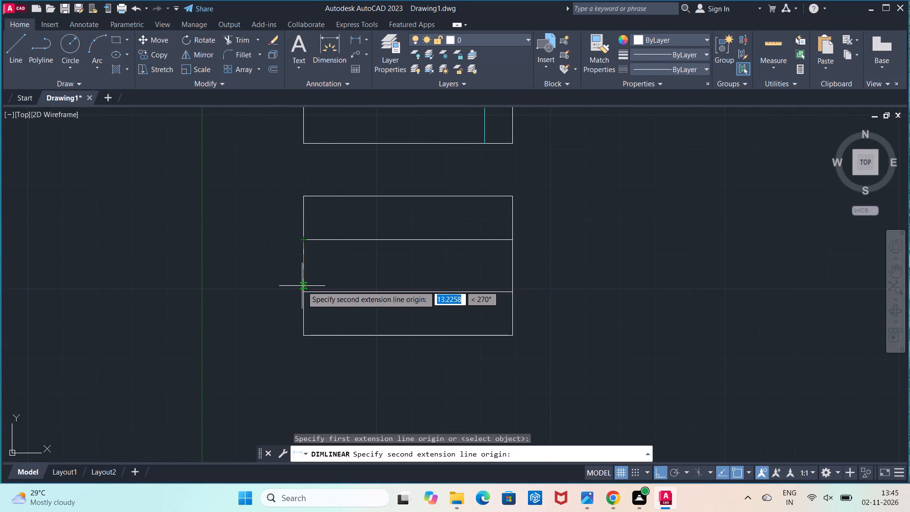
click(302, 291)
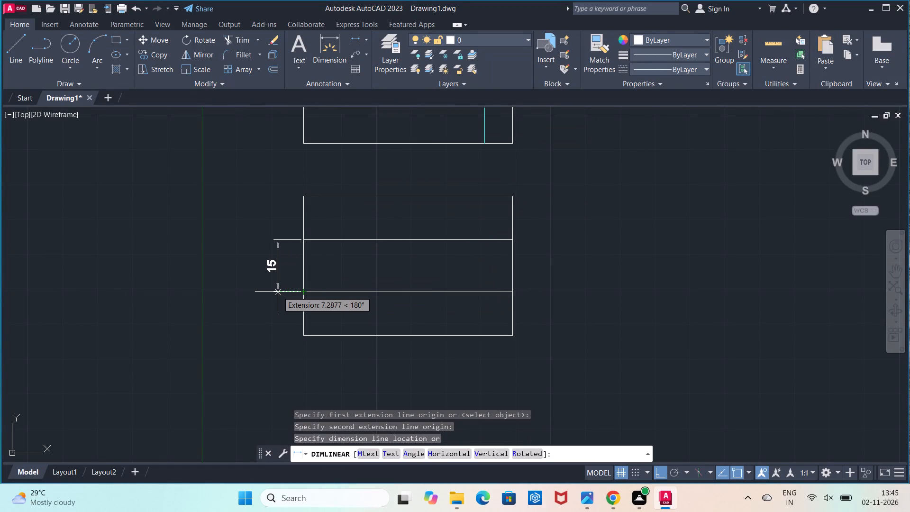
key(Escape)
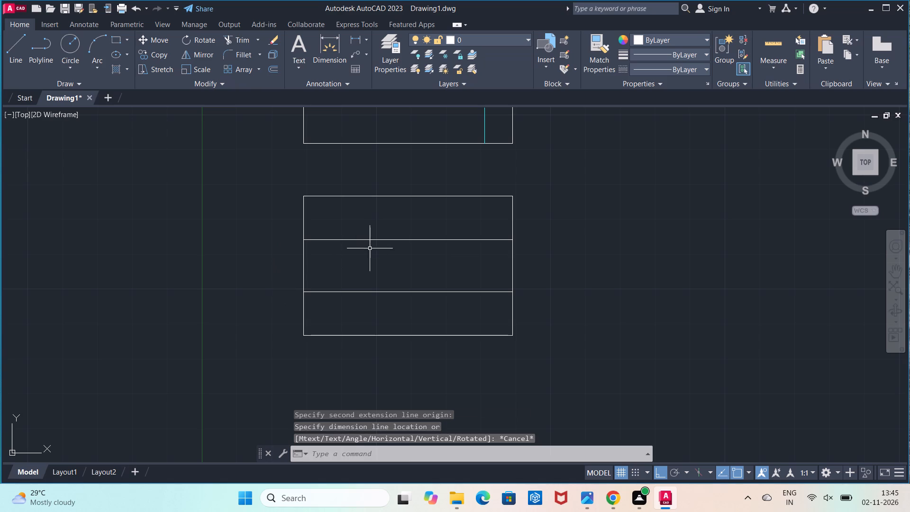
Extend the cyan vertical centerline from the upper view down to the bottom edge of the lower rectangle.
scroll(374, 246, down, 1)
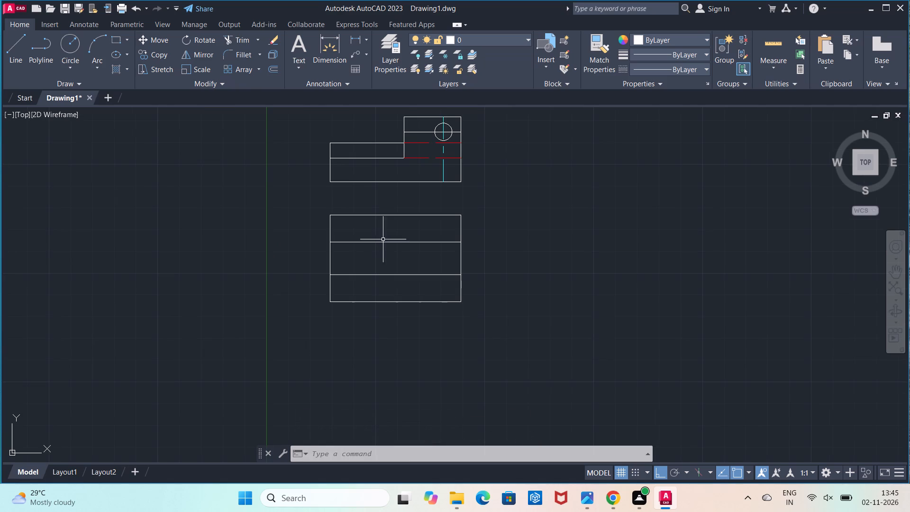
click(260, 38)
click(244, 82)
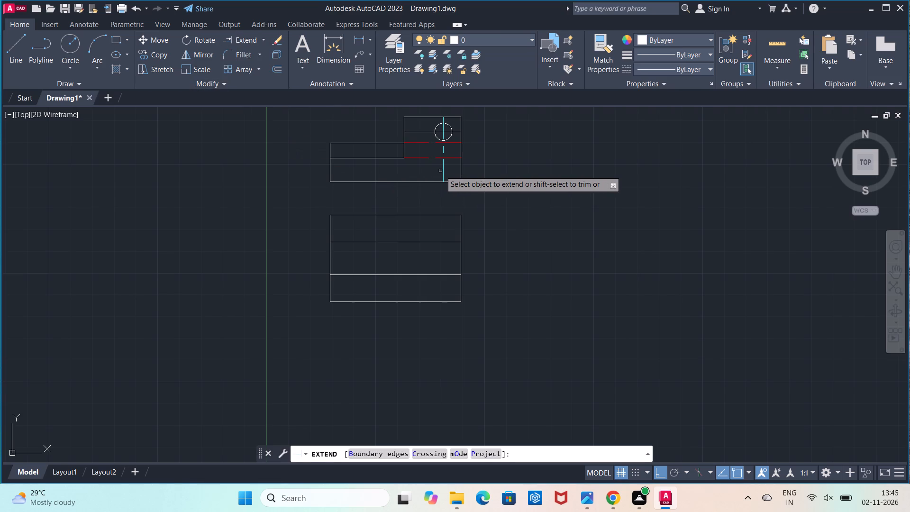
click(443, 169)
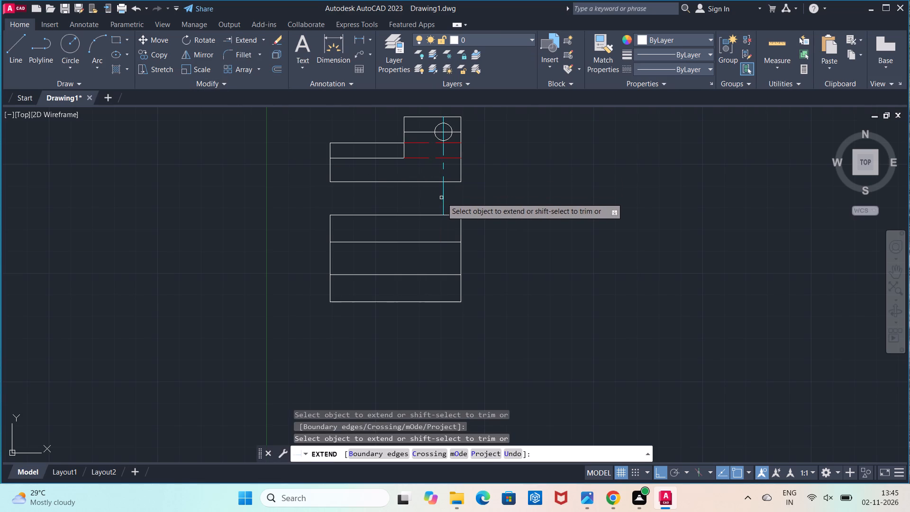
click(444, 198)
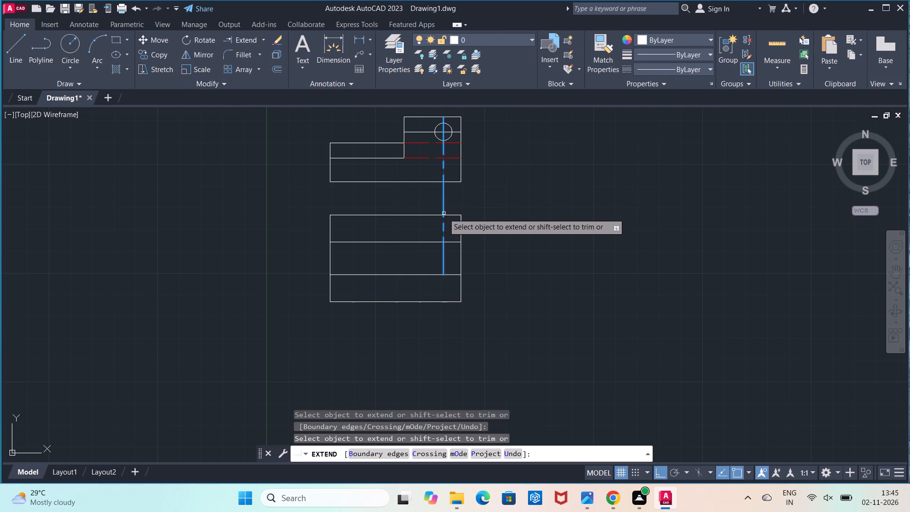
click(443, 228)
click(443, 234)
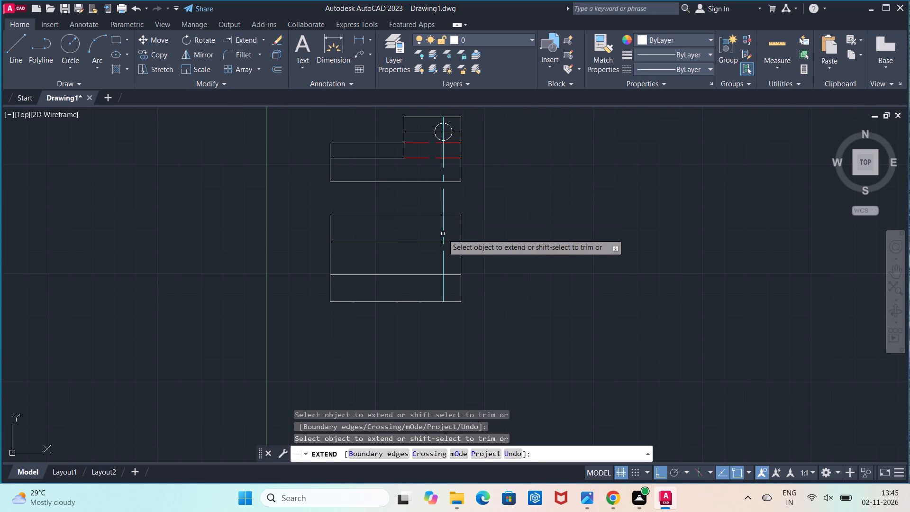
key(Escape)
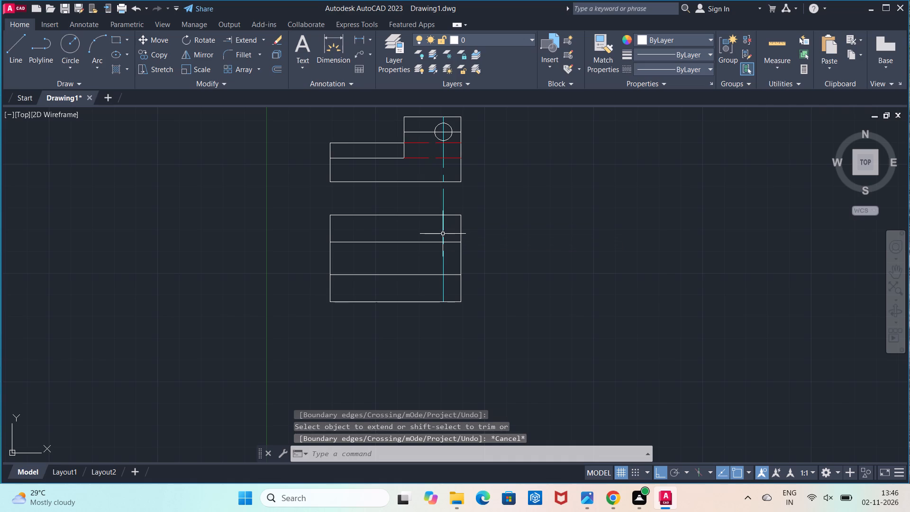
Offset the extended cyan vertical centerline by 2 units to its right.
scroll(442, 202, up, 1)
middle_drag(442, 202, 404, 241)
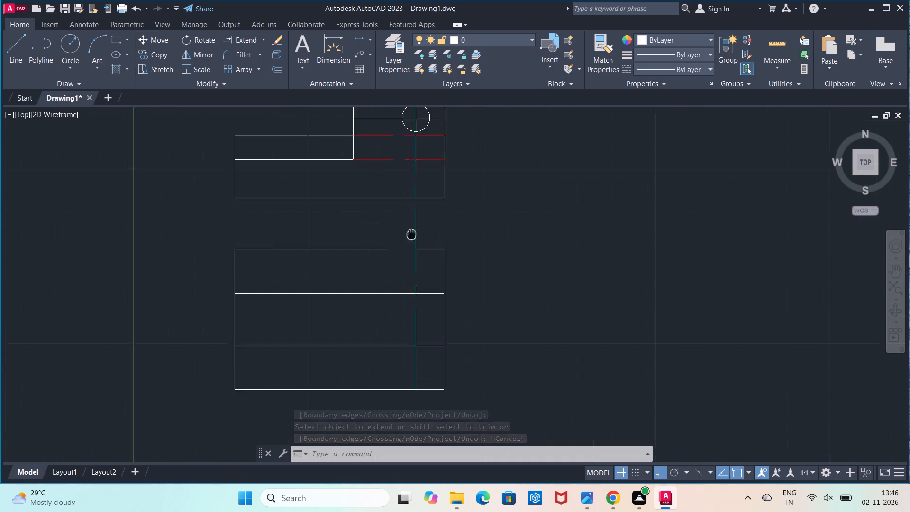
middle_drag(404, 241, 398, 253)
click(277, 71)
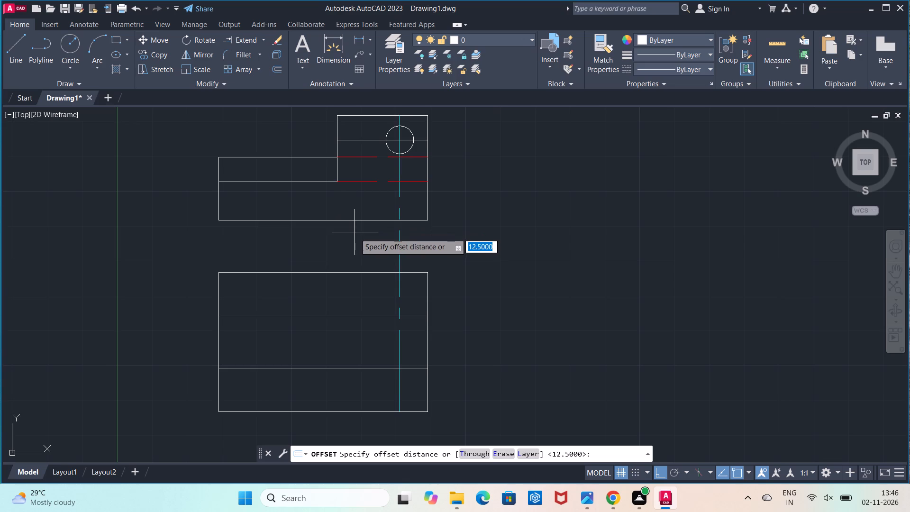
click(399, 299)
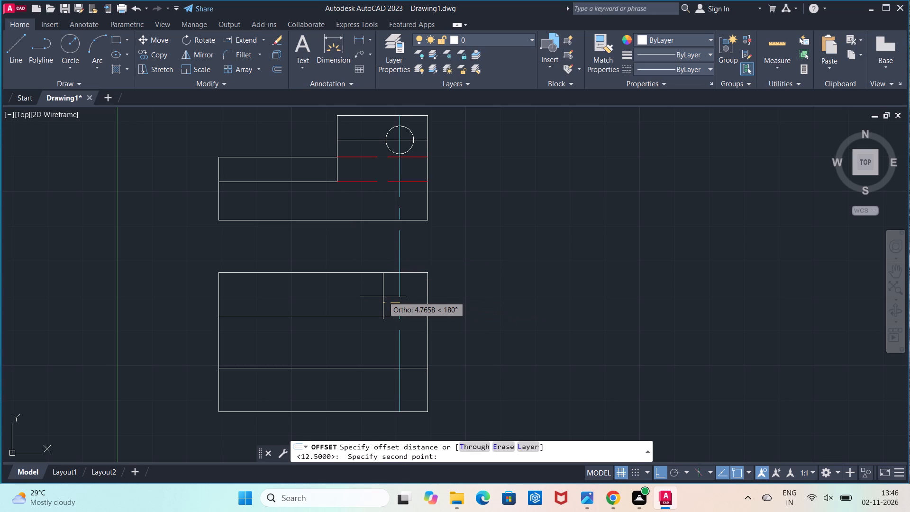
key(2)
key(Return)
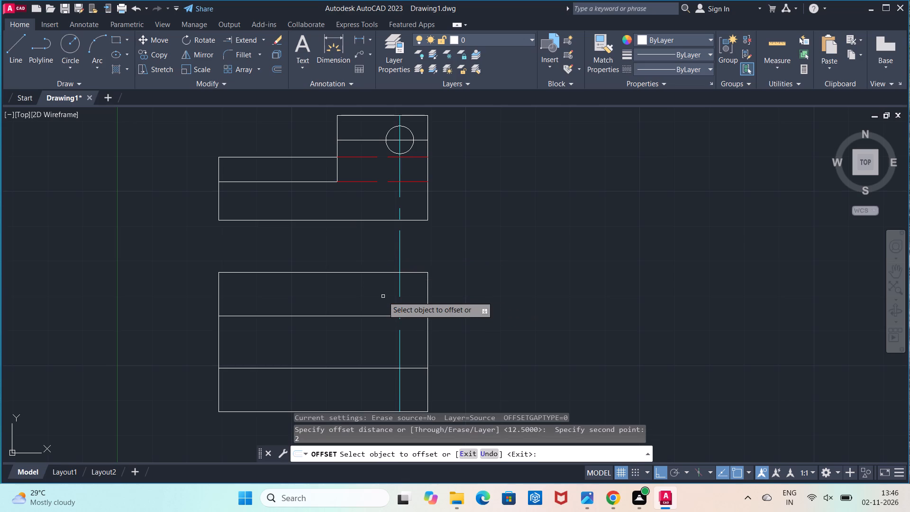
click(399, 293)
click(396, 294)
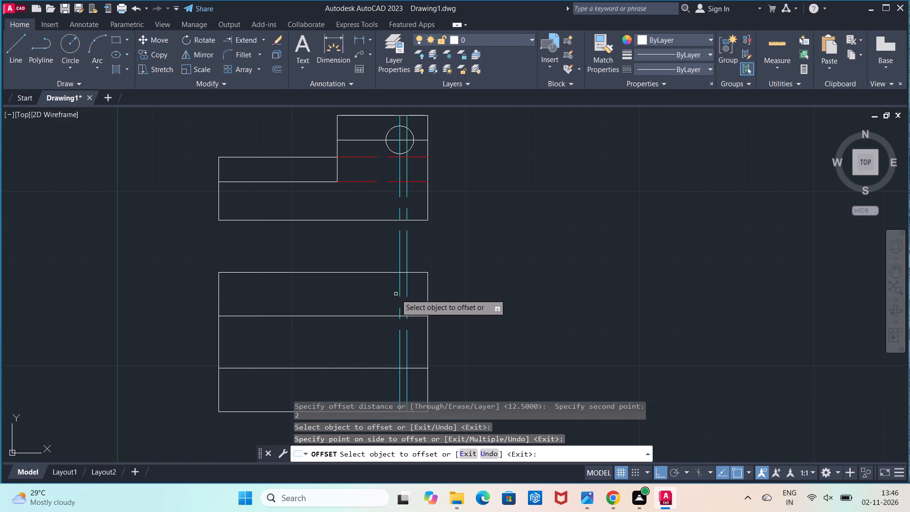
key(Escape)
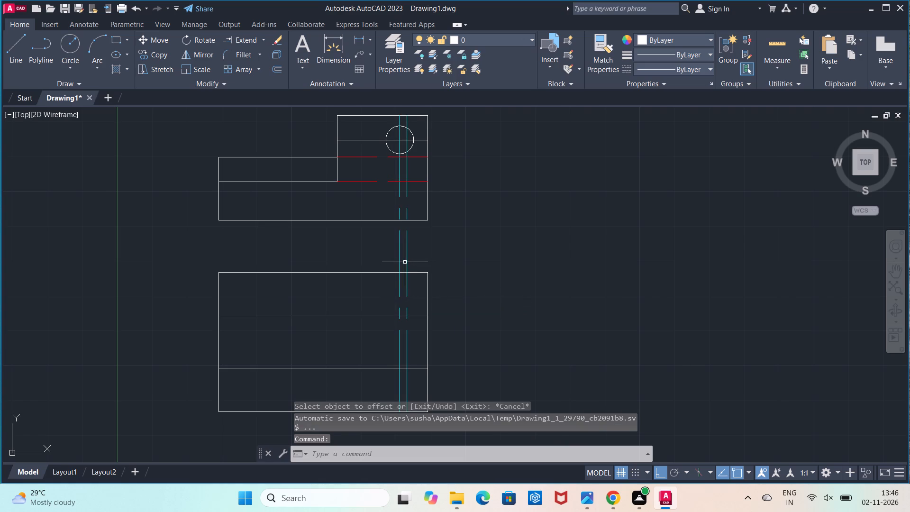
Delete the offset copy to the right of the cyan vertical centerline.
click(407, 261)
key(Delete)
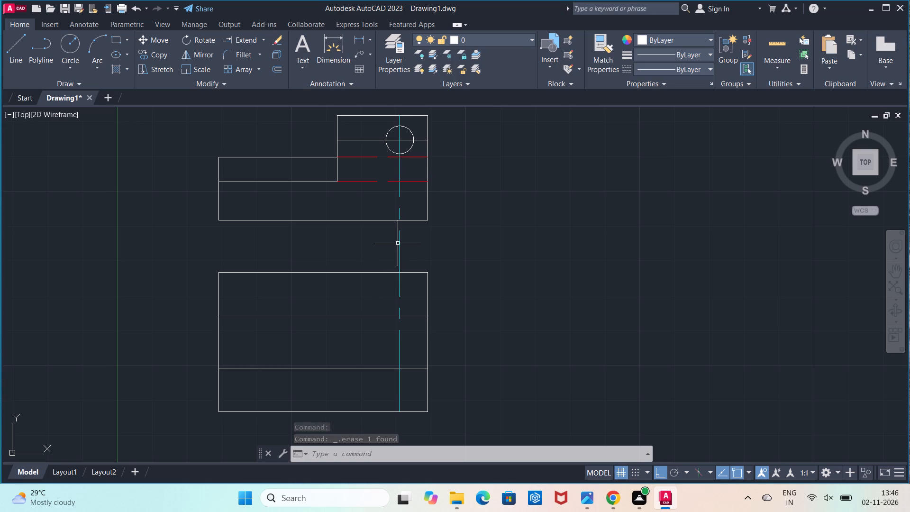
Offset the cyan vertical centerline by 4 units to both its left and right sides.
click(281, 71)
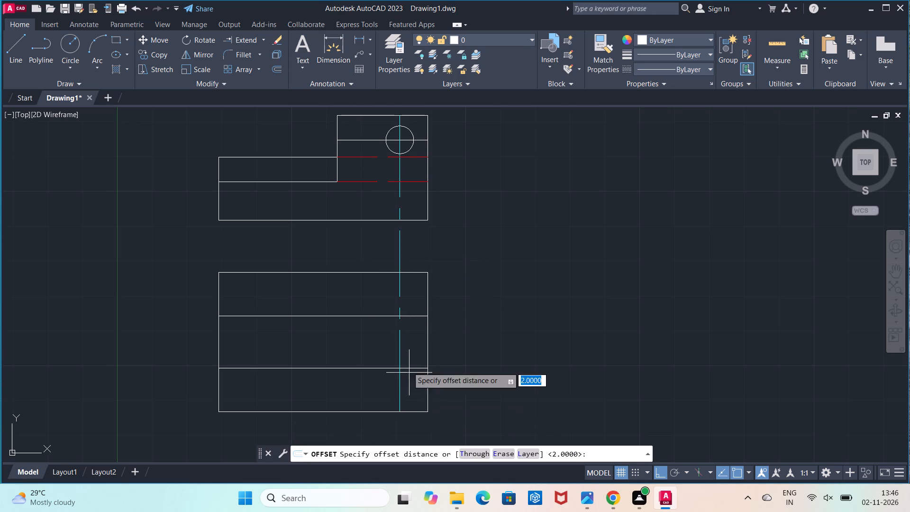
click(399, 297)
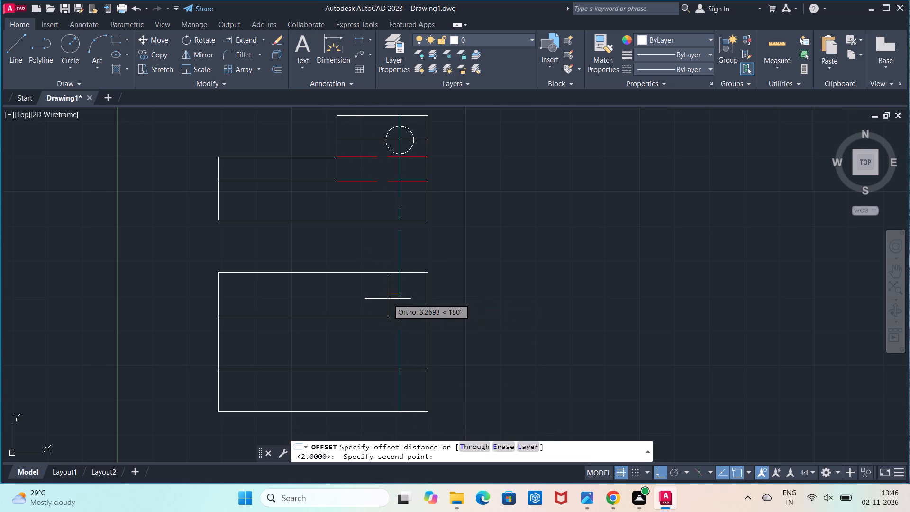
key(4)
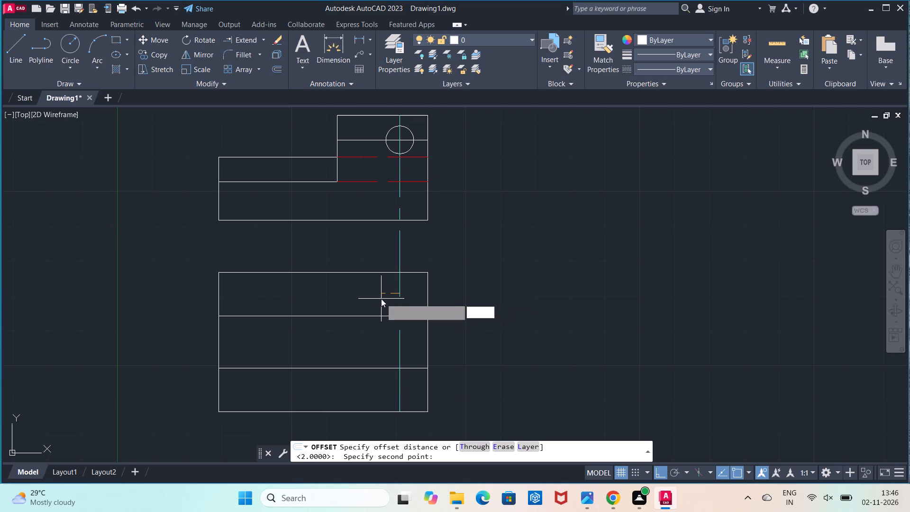
key(Return)
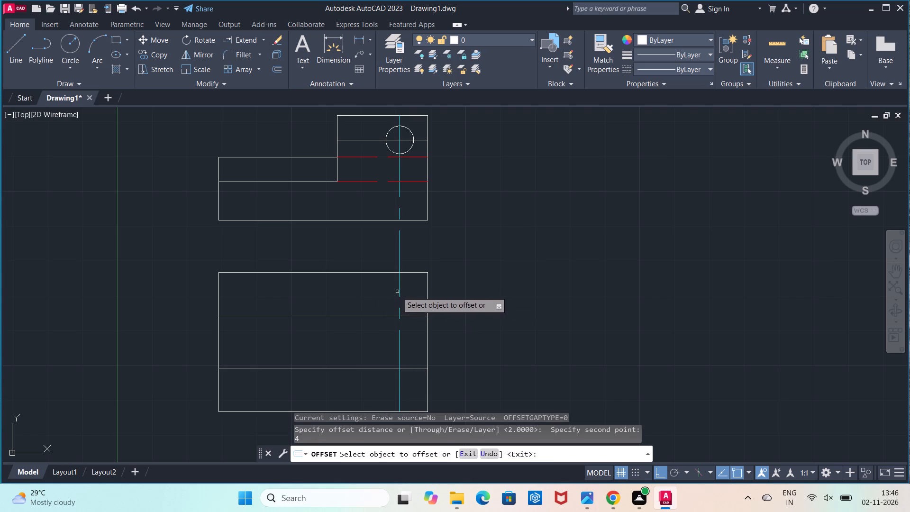
click(399, 291)
click(387, 293)
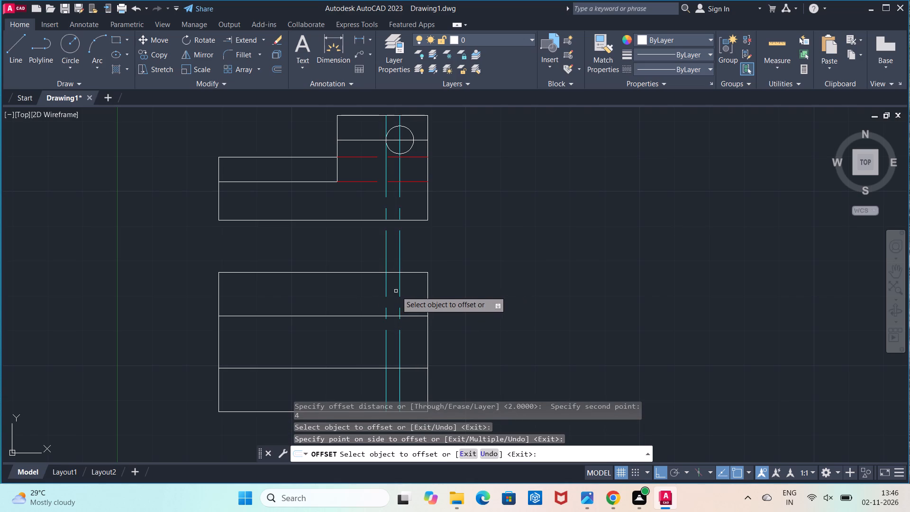
click(399, 291)
click(408, 291)
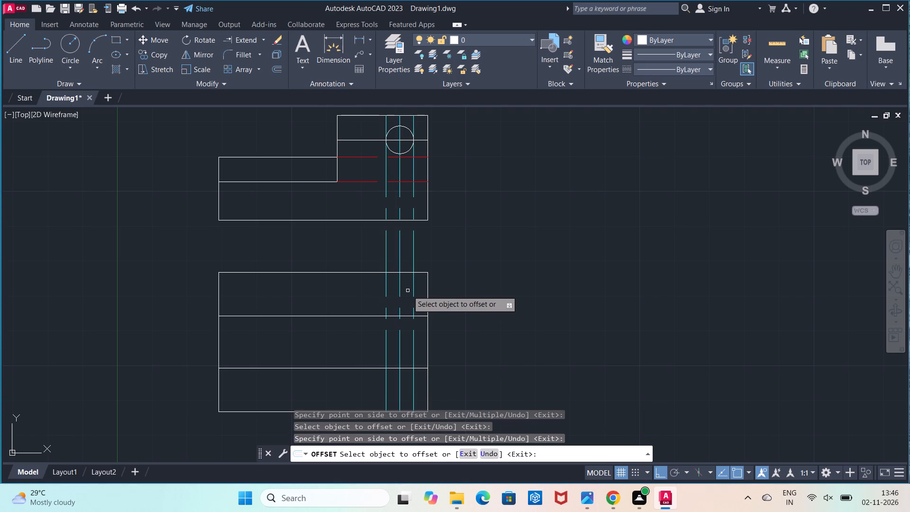
key(grave)
key(Escape)
key(Escape)
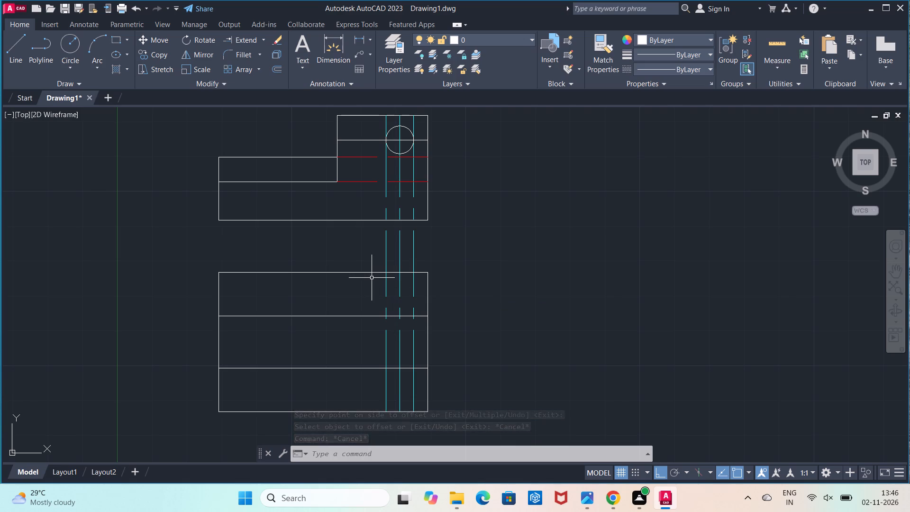
Trim the two offset cyan lines above the lower rectangle's top edge, keeping only their portions inside the lower view.
click(262, 38)
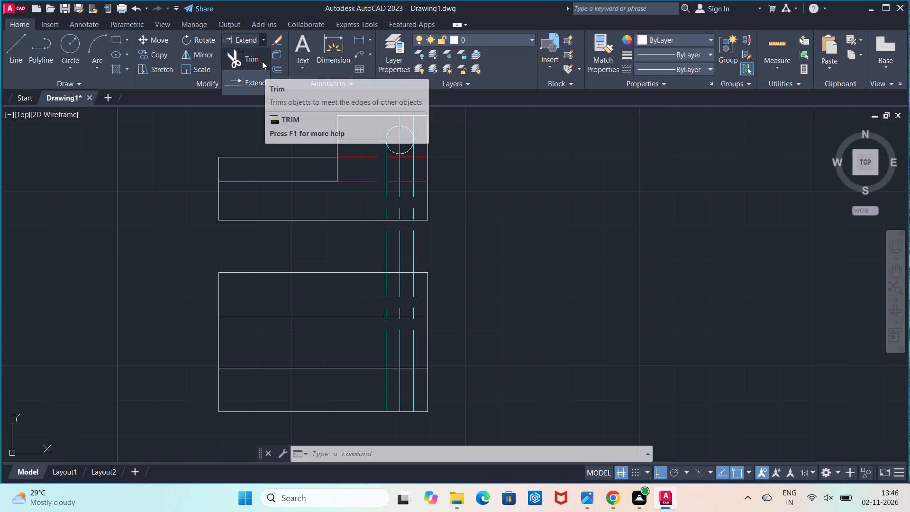
click(262, 61)
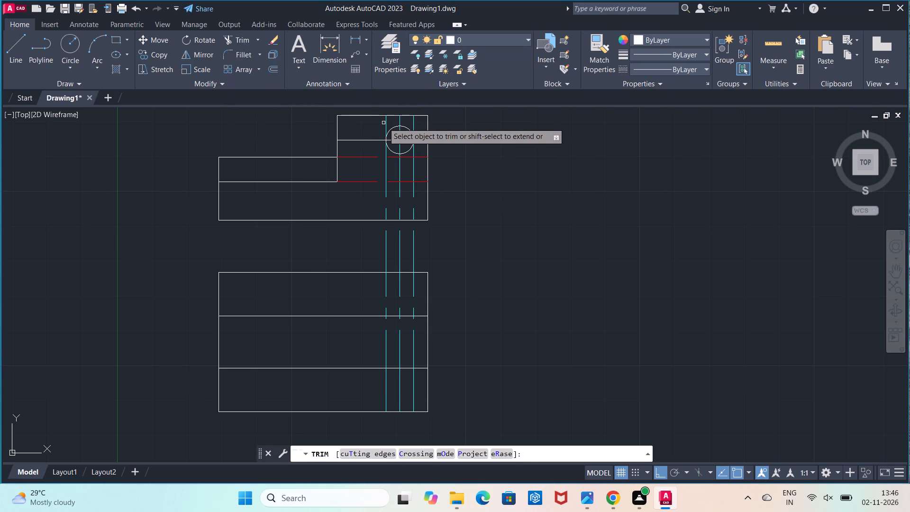
click(385, 121)
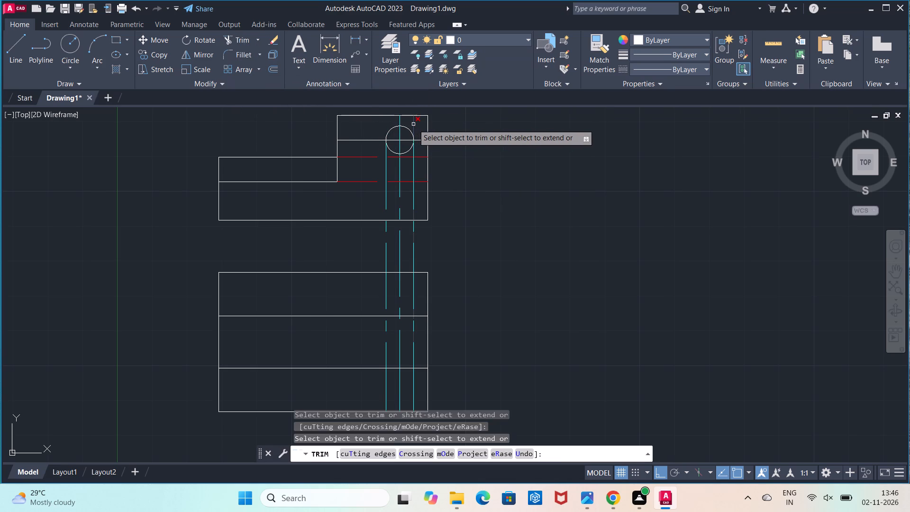
click(413, 124)
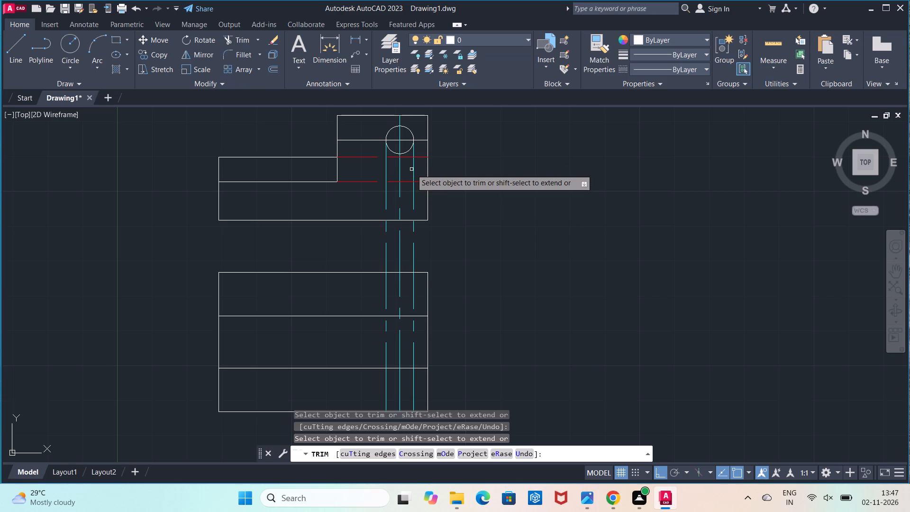
click(412, 168)
click(414, 153)
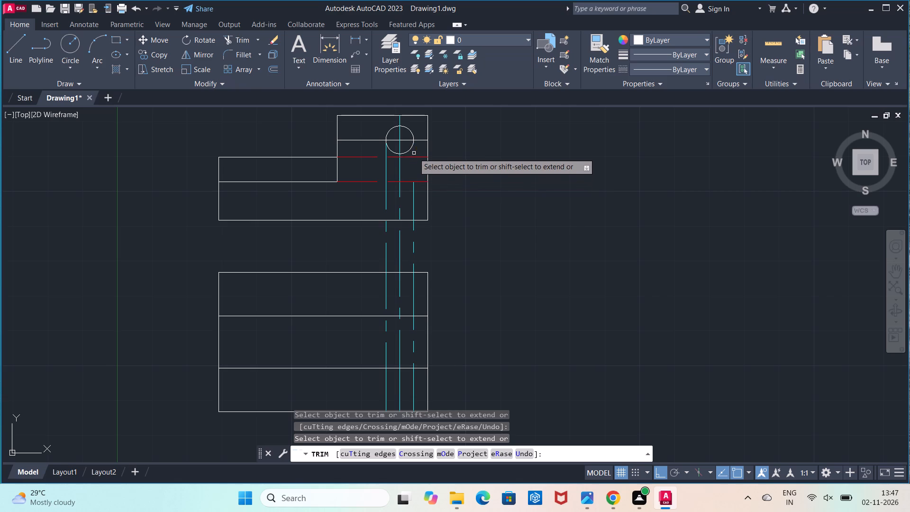
click(385, 150)
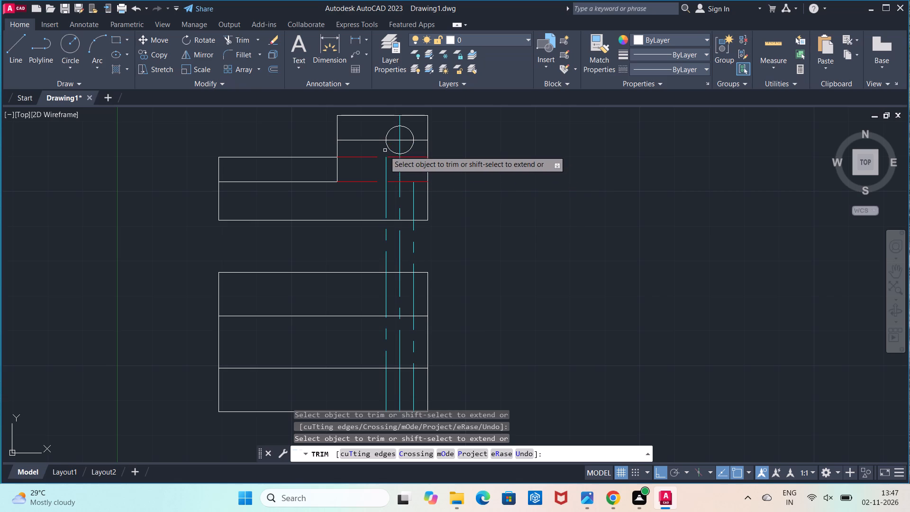
click(384, 164)
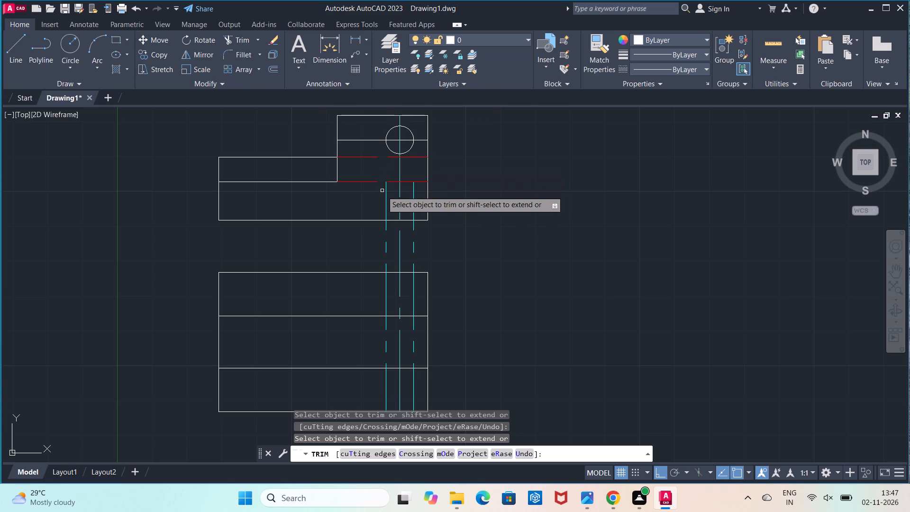
click(385, 209)
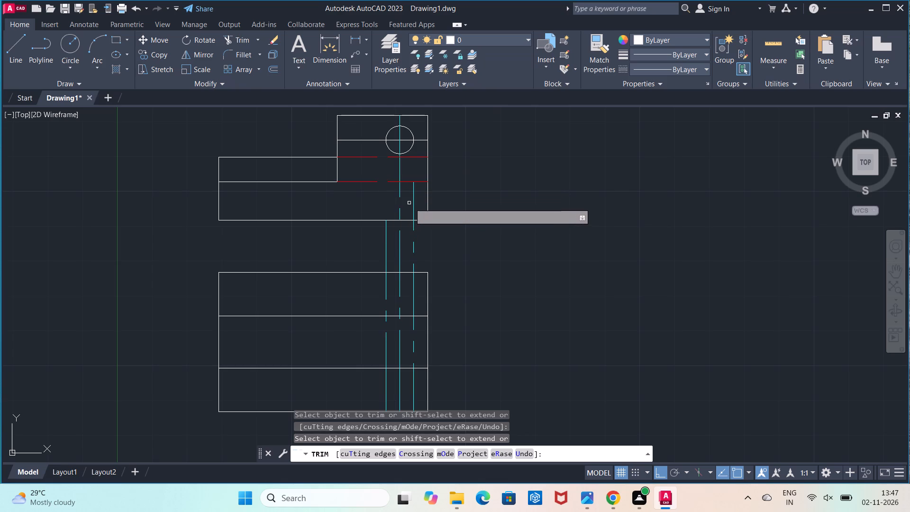
click(413, 200)
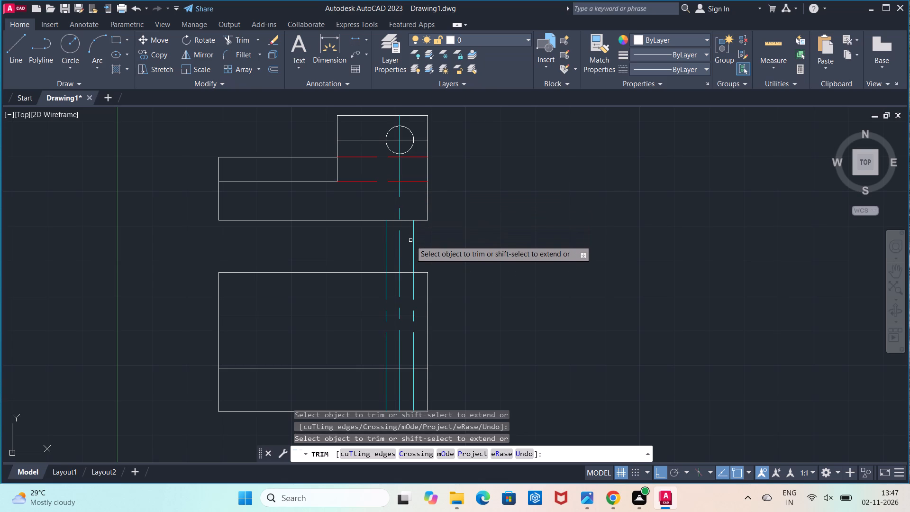
click(414, 240)
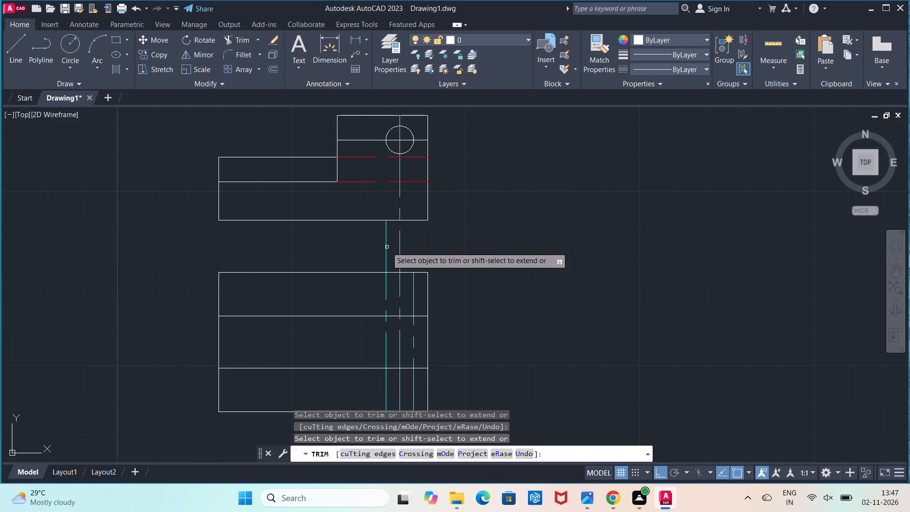
click(387, 247)
key(Escape)
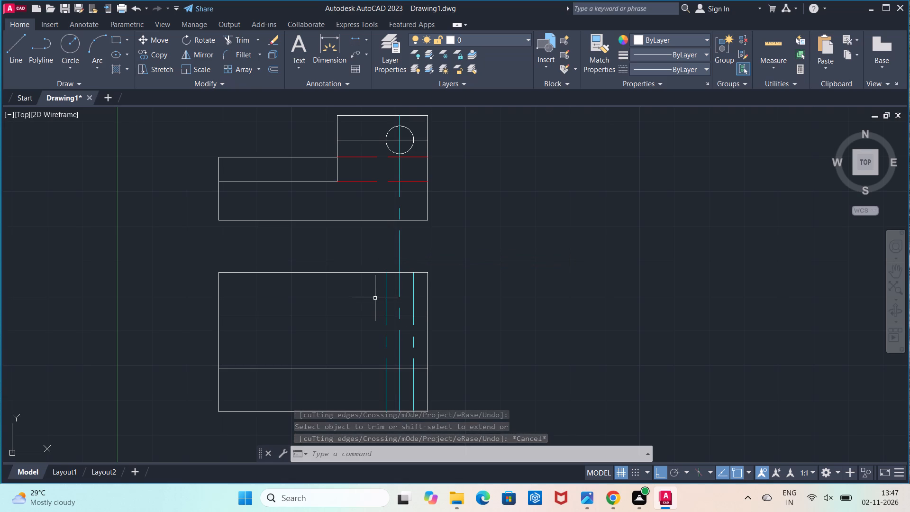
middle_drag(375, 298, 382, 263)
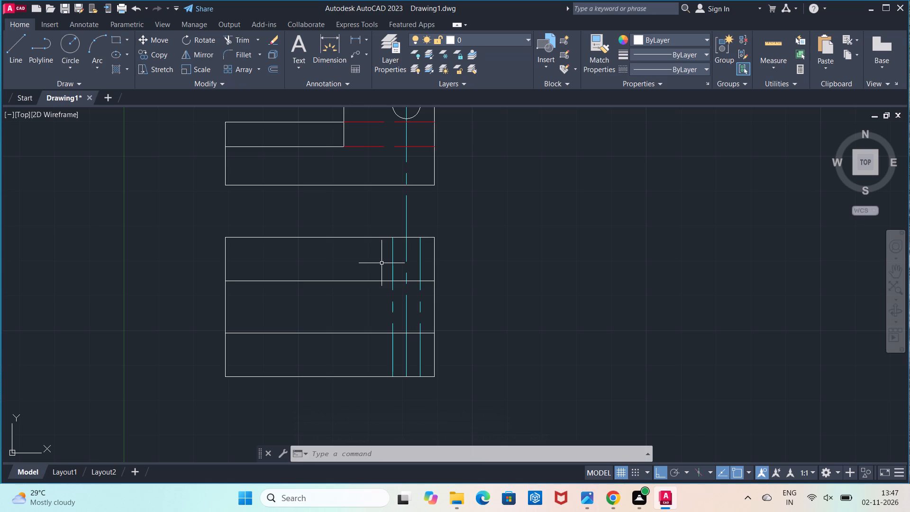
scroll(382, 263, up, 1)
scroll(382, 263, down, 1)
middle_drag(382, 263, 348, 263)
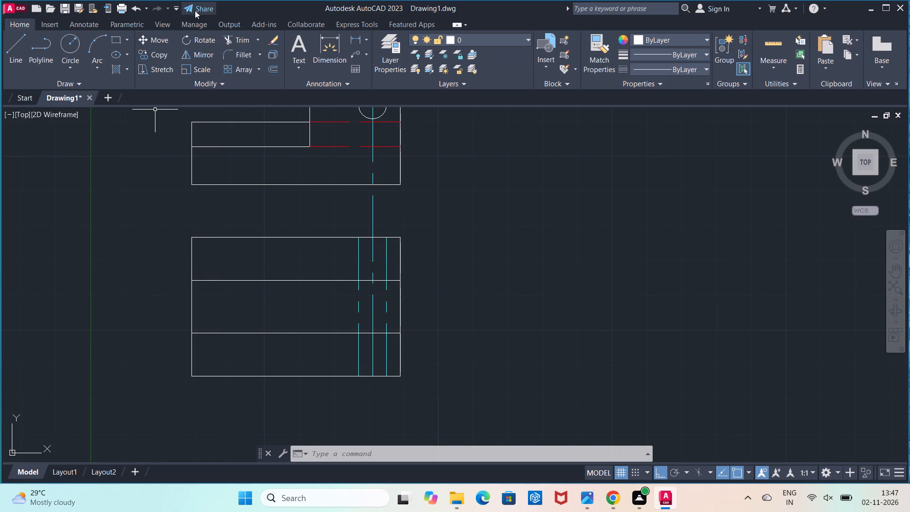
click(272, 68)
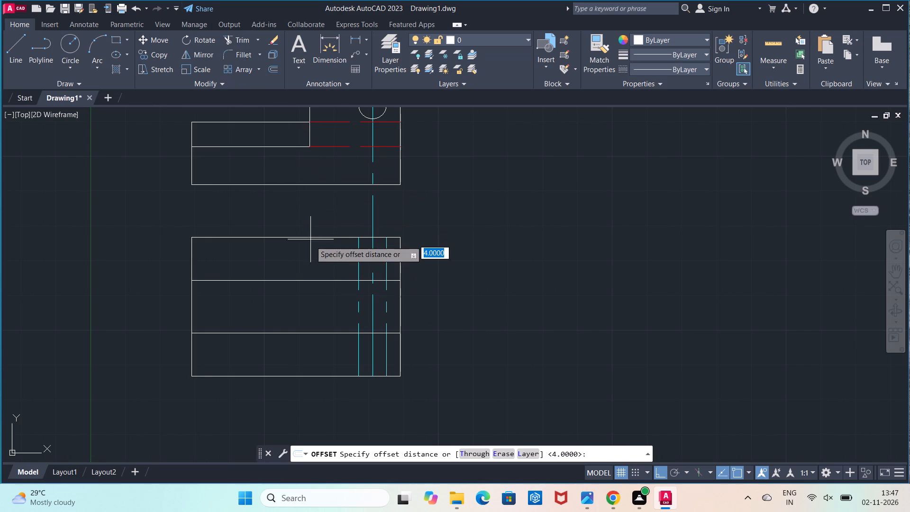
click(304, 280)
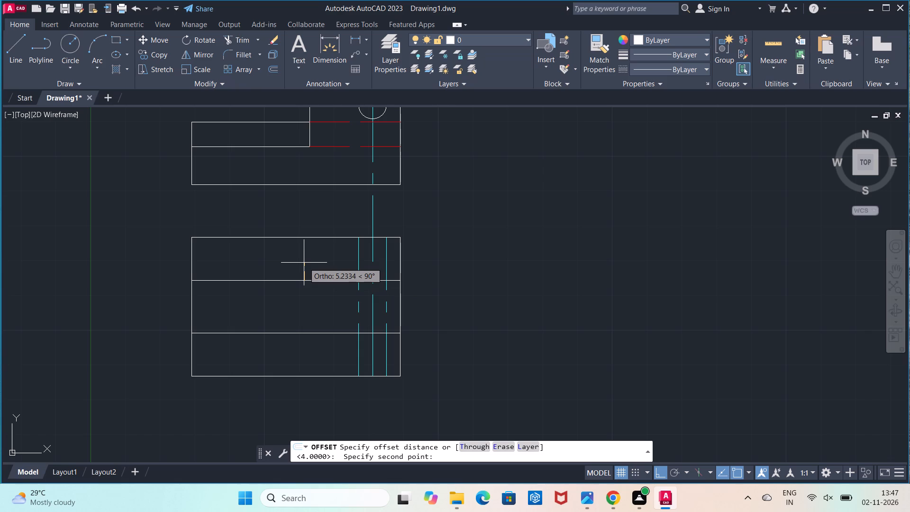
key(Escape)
Offset the top and bottom edges of the lower rectangle inward by 9 units.
click(276, 70)
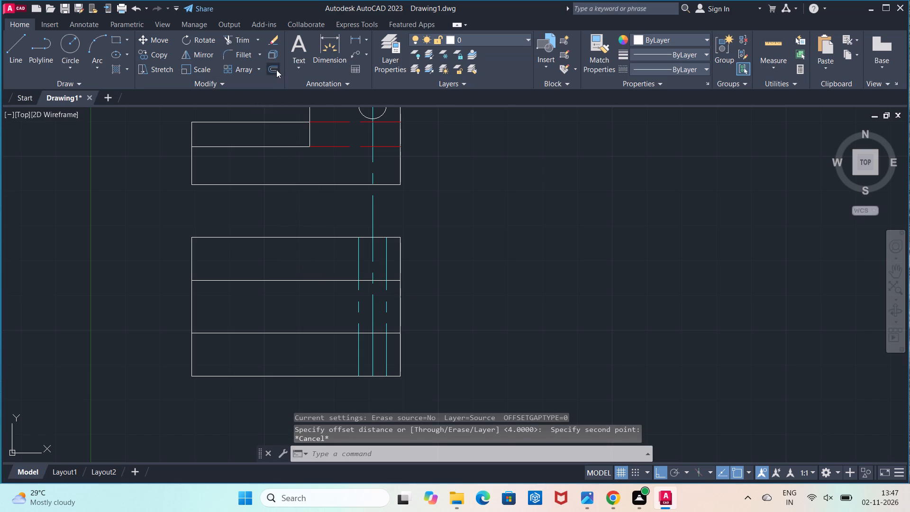
click(304, 238)
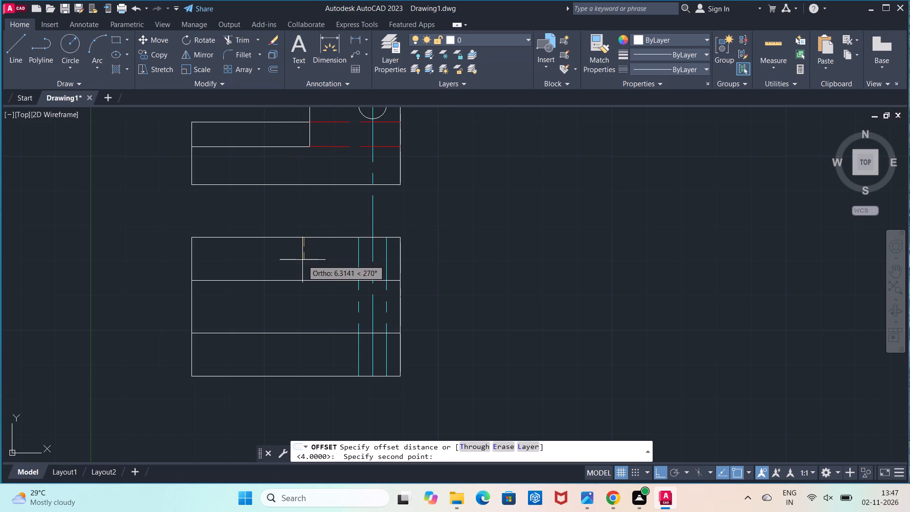
key(9)
key(Return)
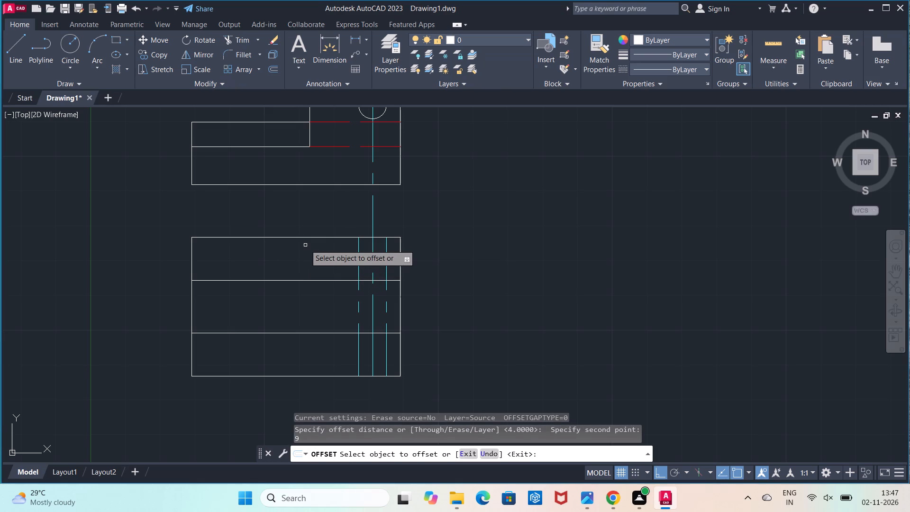
click(309, 236)
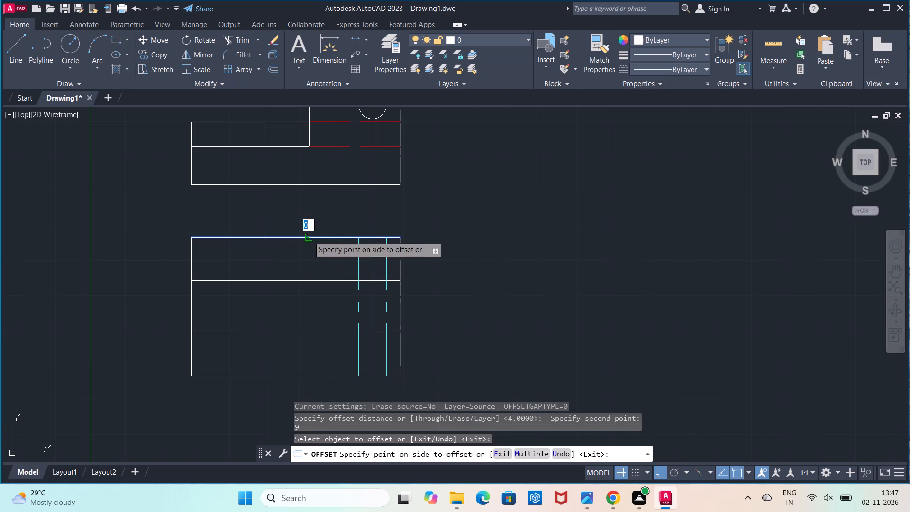
click(309, 244)
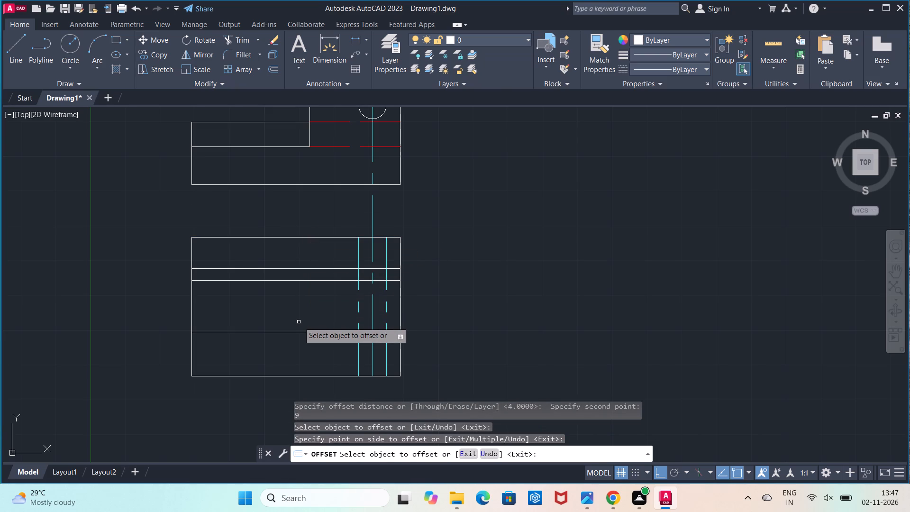
click(292, 375)
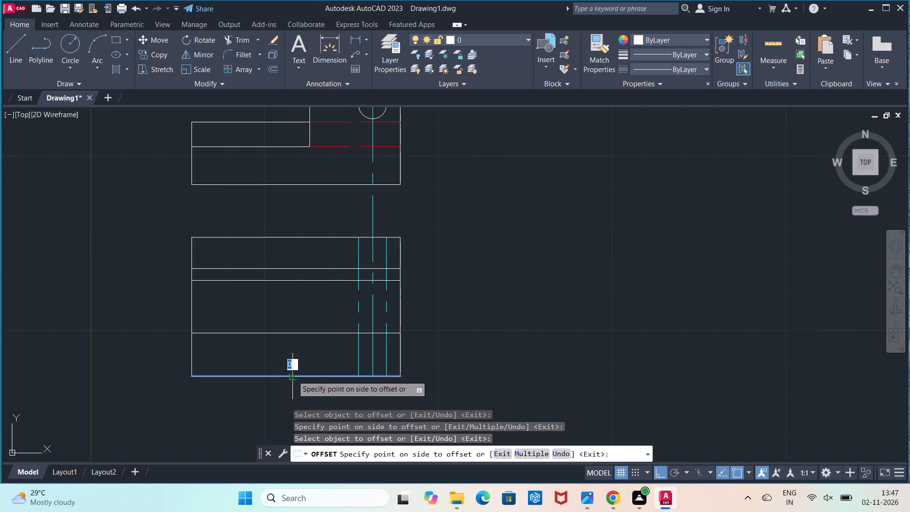
click(298, 367)
key(Escape)
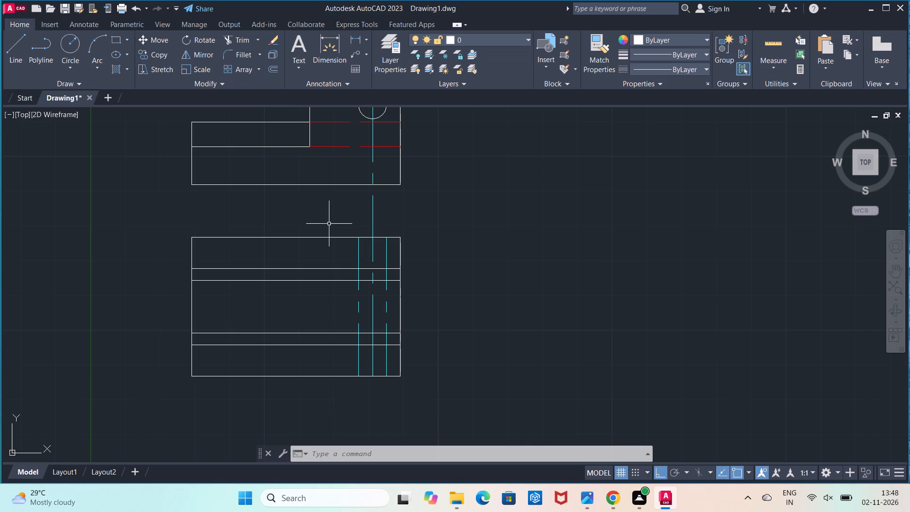
key(Escape)
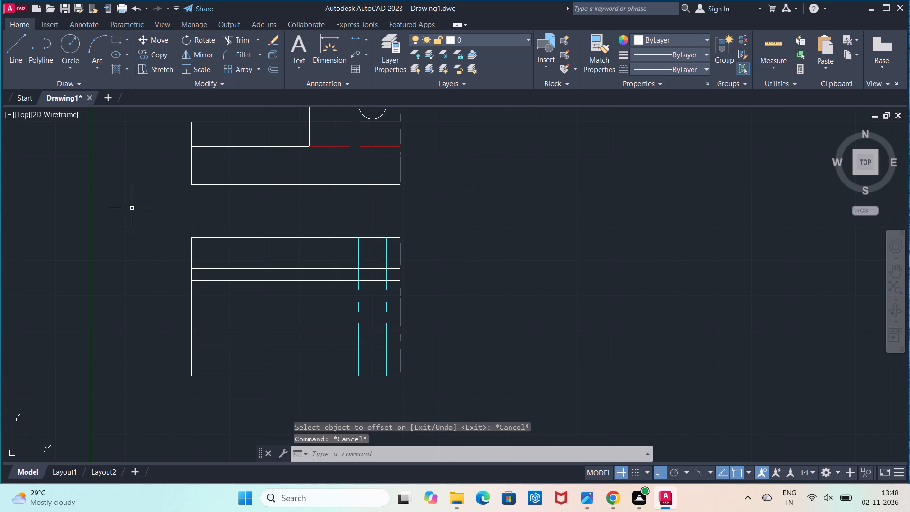
Offset the lower rectangle's left vertical edge inward by 34 units.
click(276, 67)
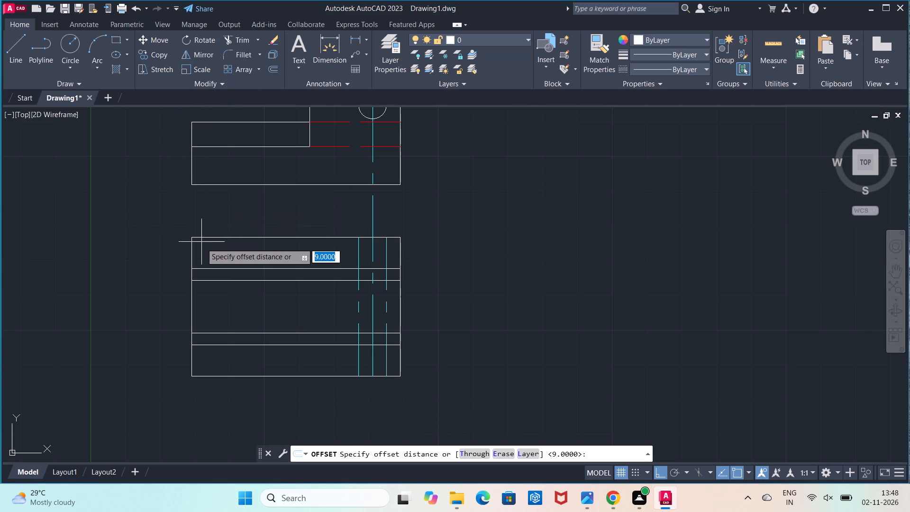
click(192, 302)
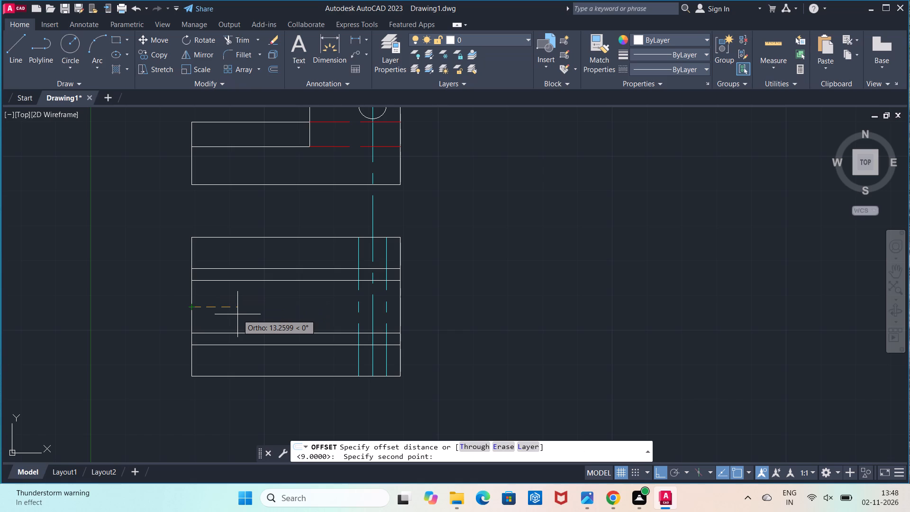
key(3)
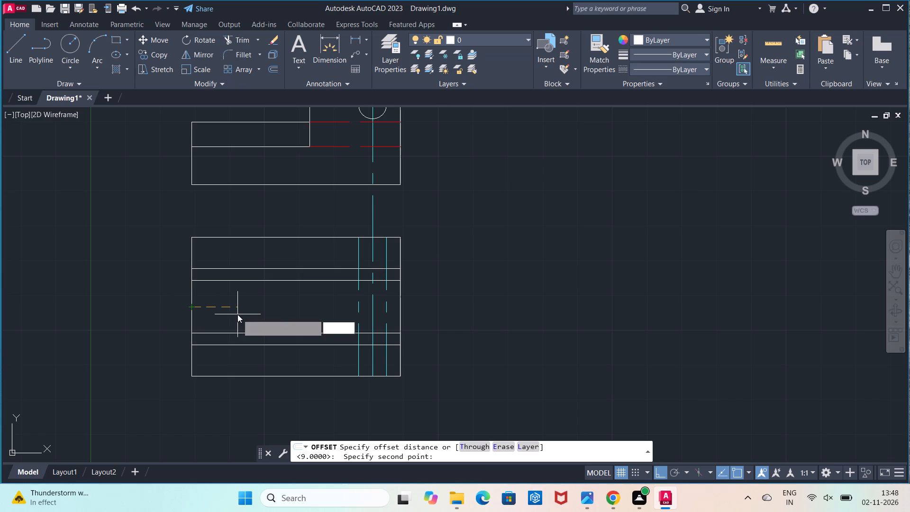
key(4)
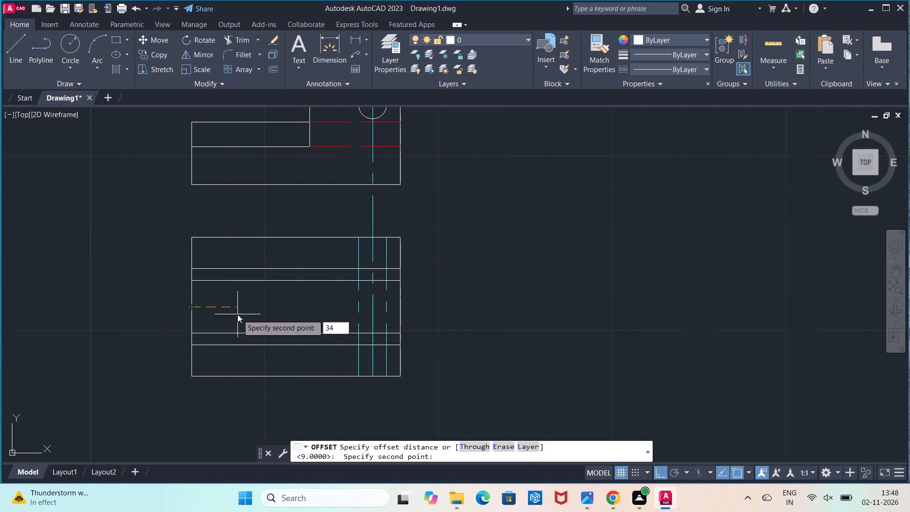
key(Return)
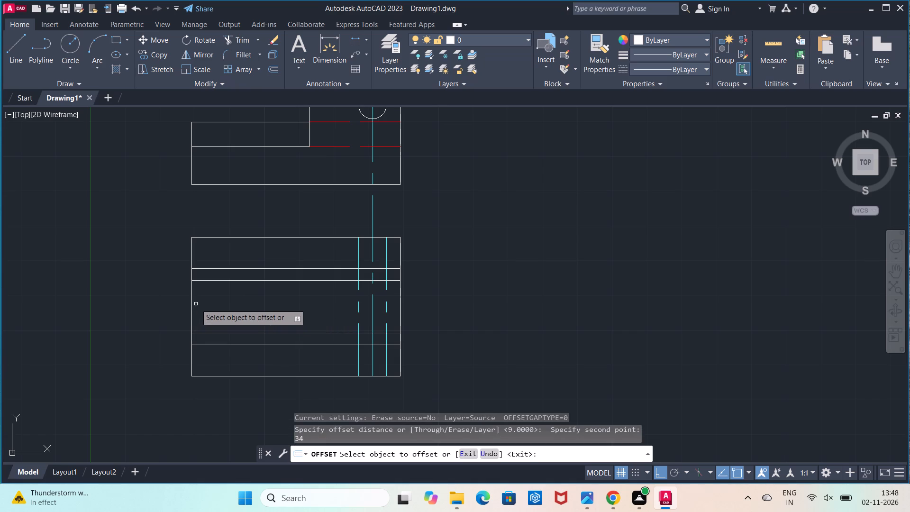
click(192, 306)
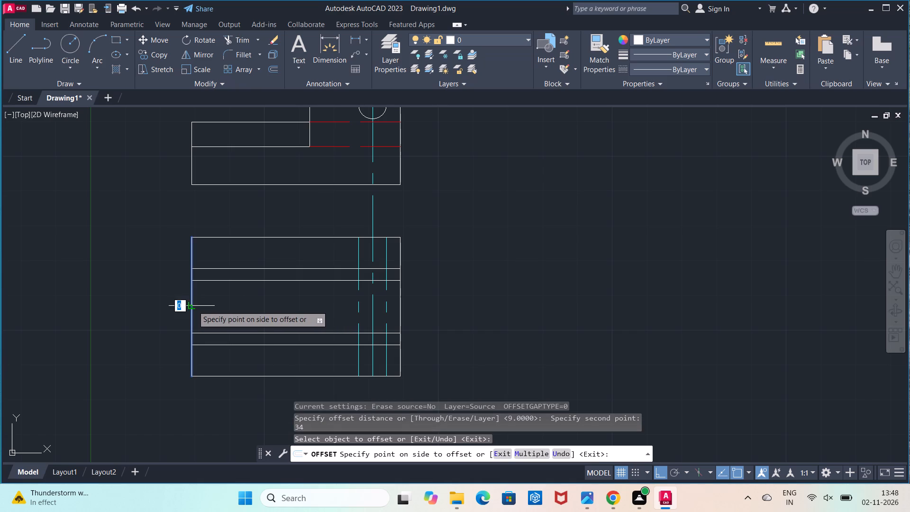
click(245, 312)
key(Escape)
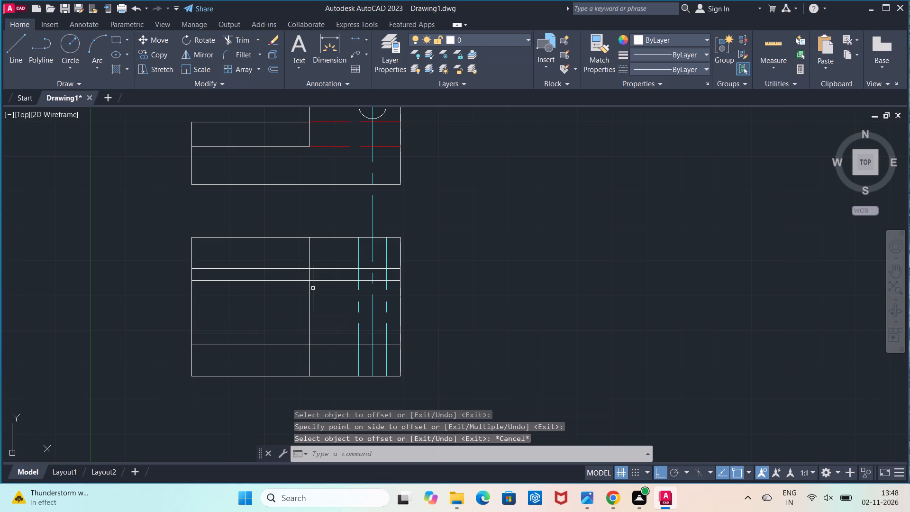
Trim the 9-unit offset lines and the new vertical line to leave closed rectangles at the lower view's upper-right and lower-right corners.
click(252, 45)
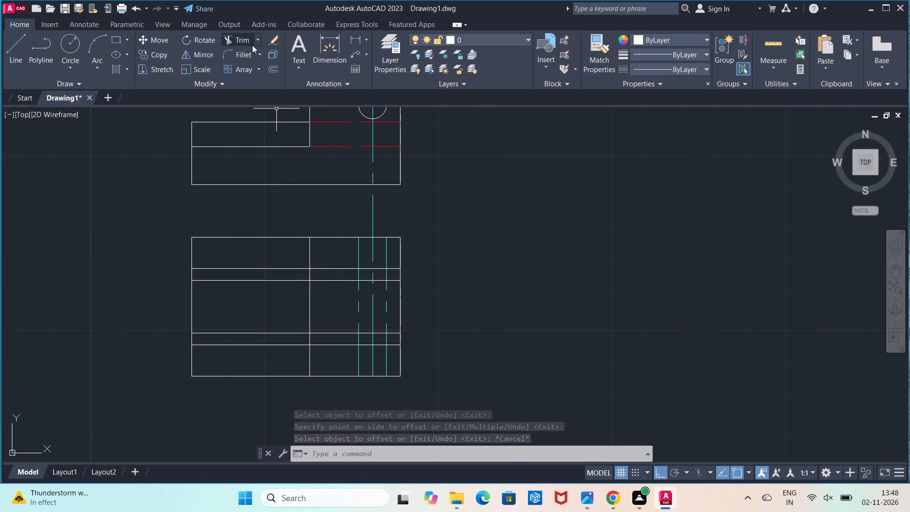
click(279, 267)
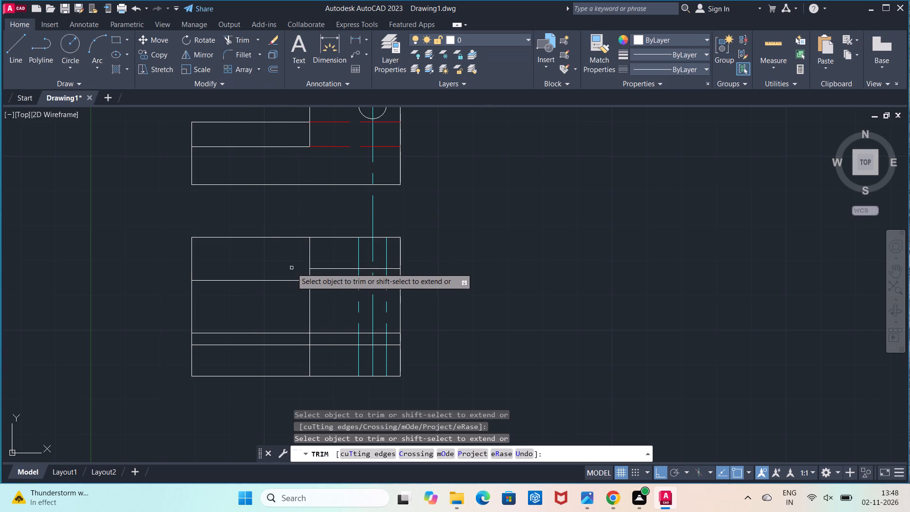
click(311, 274)
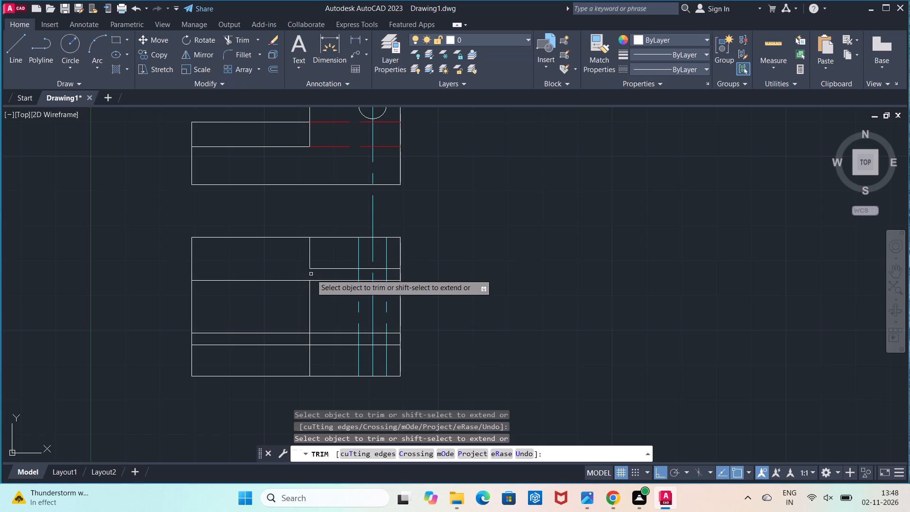
click(309, 310)
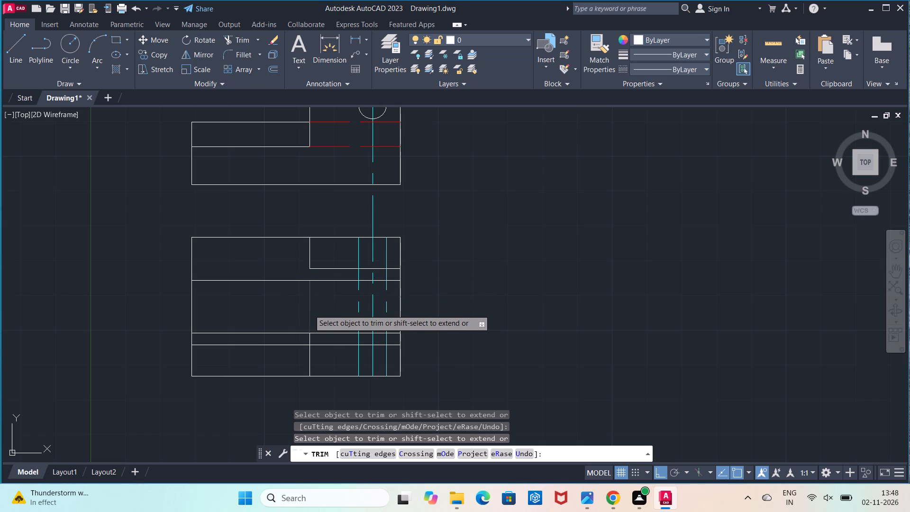
click(277, 346)
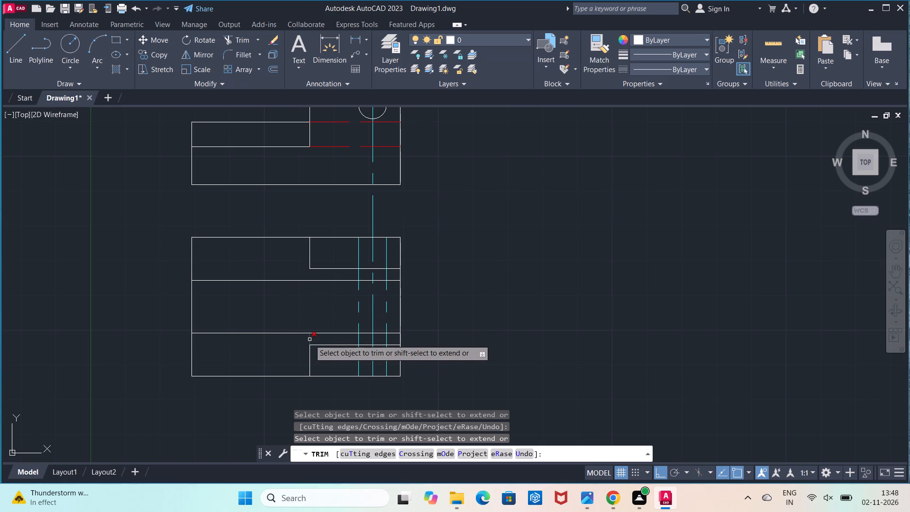
click(309, 339)
key(Escape)
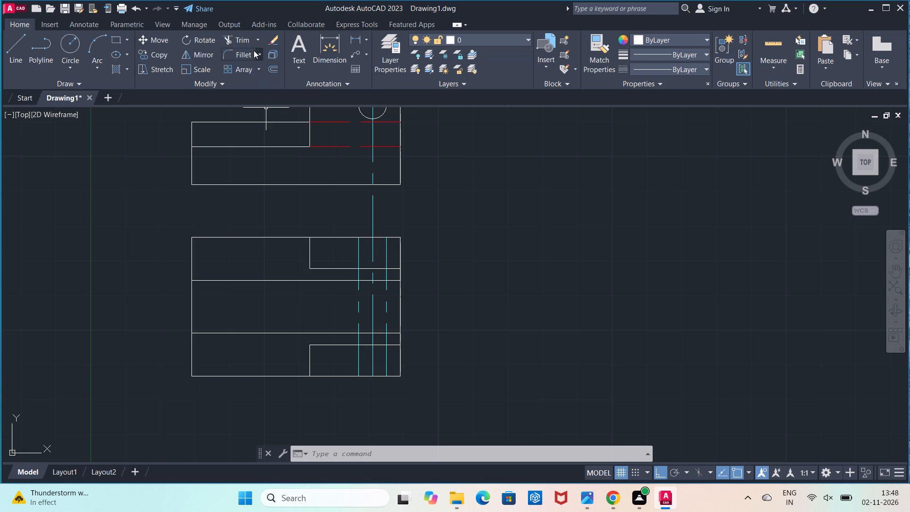
Trim the two projected hole lines between the corner rectangles, keeping only their portions inside those rectangles.
click(236, 35)
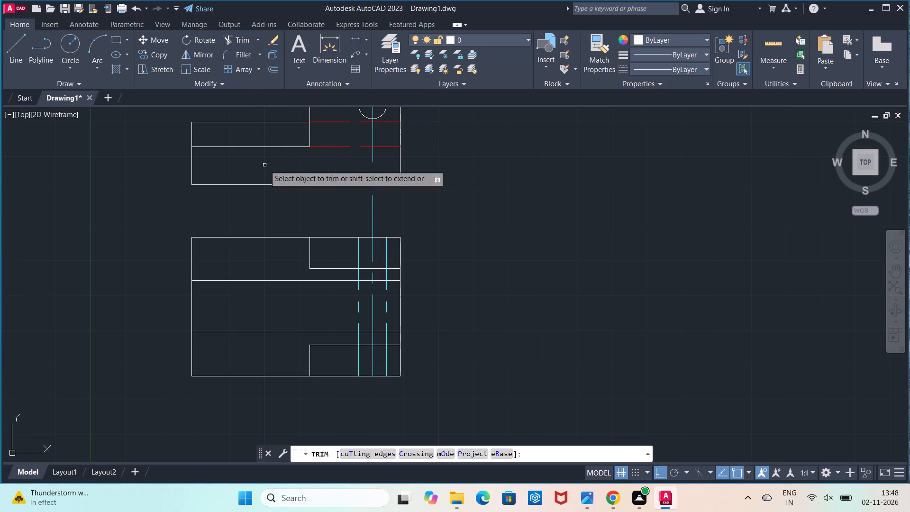
click(358, 274)
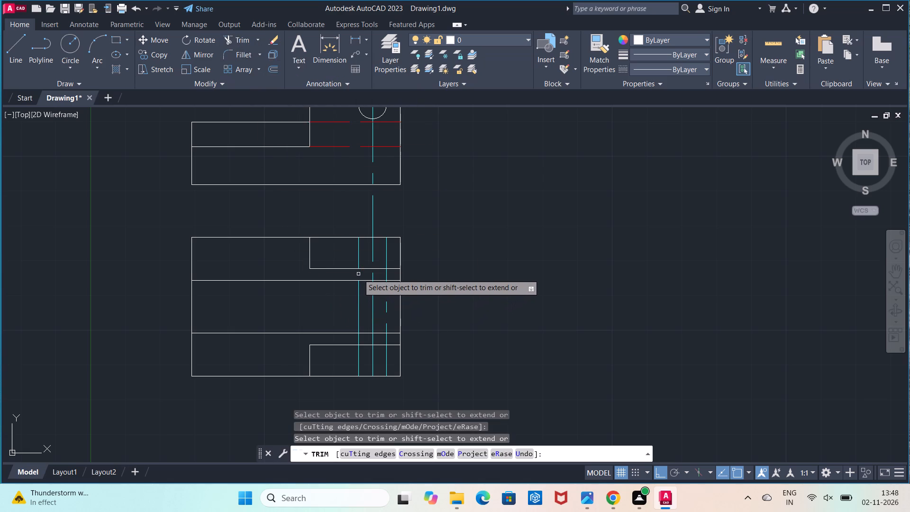
click(385, 274)
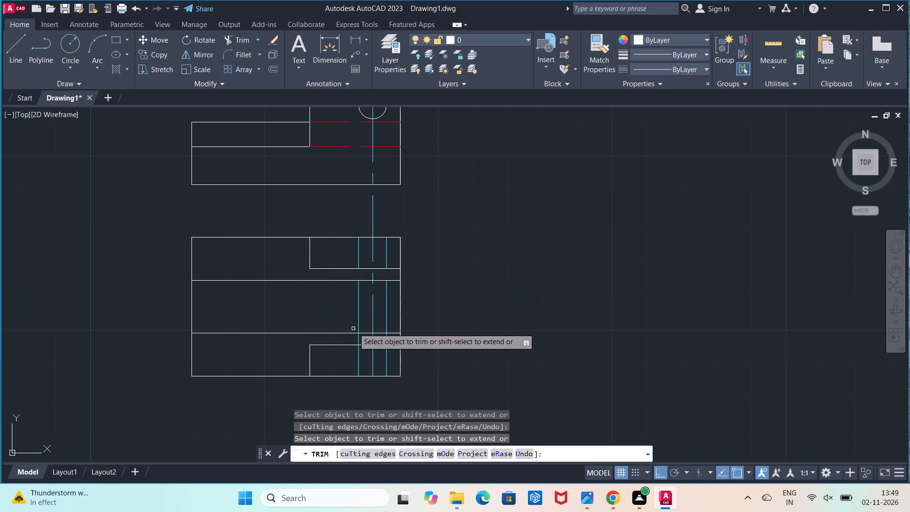
click(358, 322)
click(358, 339)
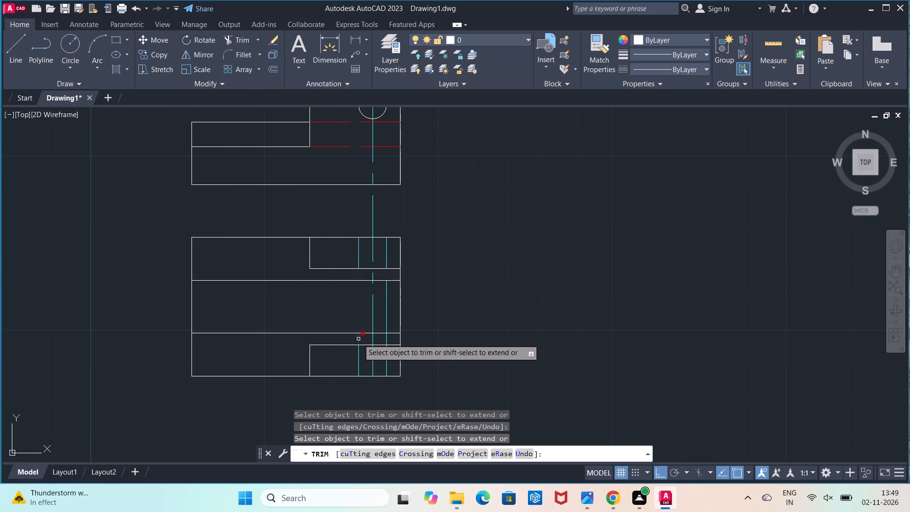
click(385, 337)
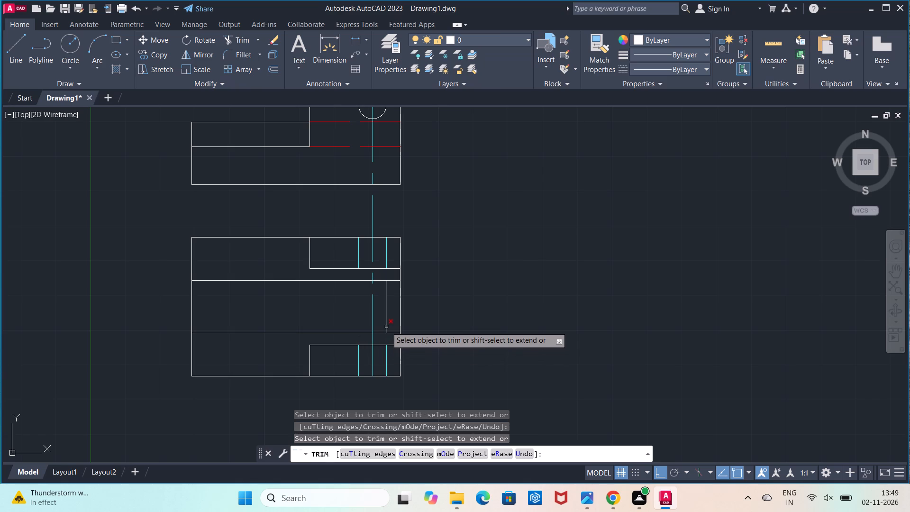
click(386, 326)
key(Escape)
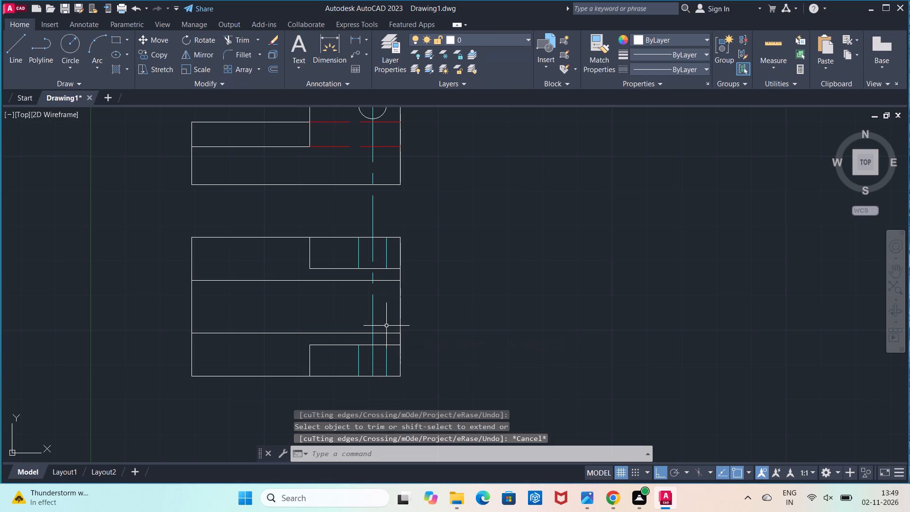
Change the colour of the two short hole lines in the lower-right corner rectangle to ByLayer.
click(358, 364)
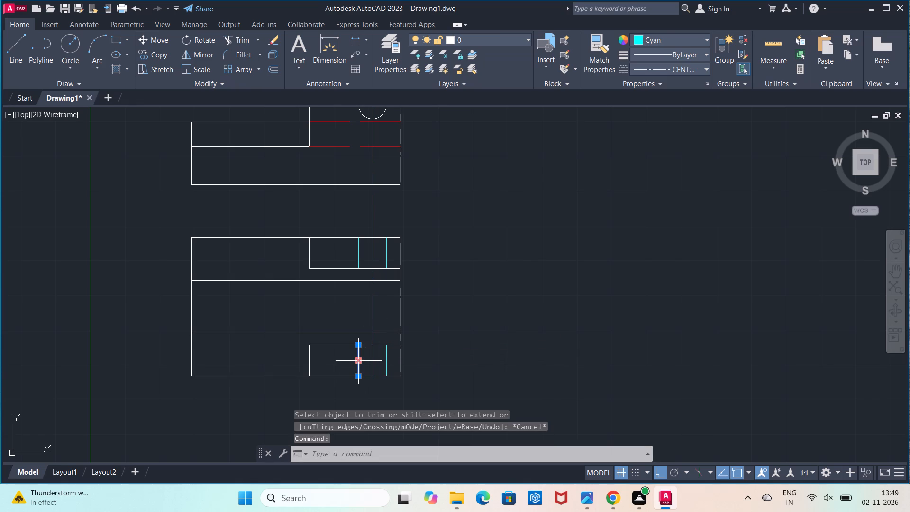
click(674, 42)
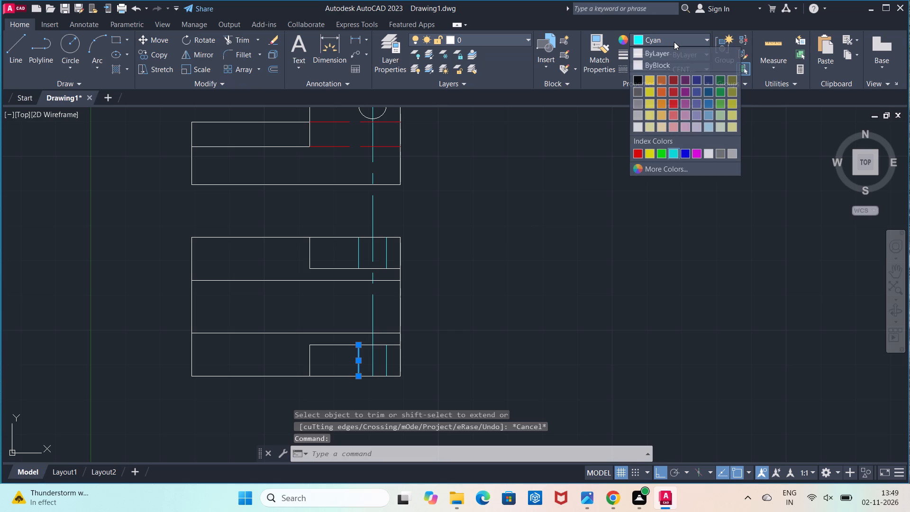
click(708, 150)
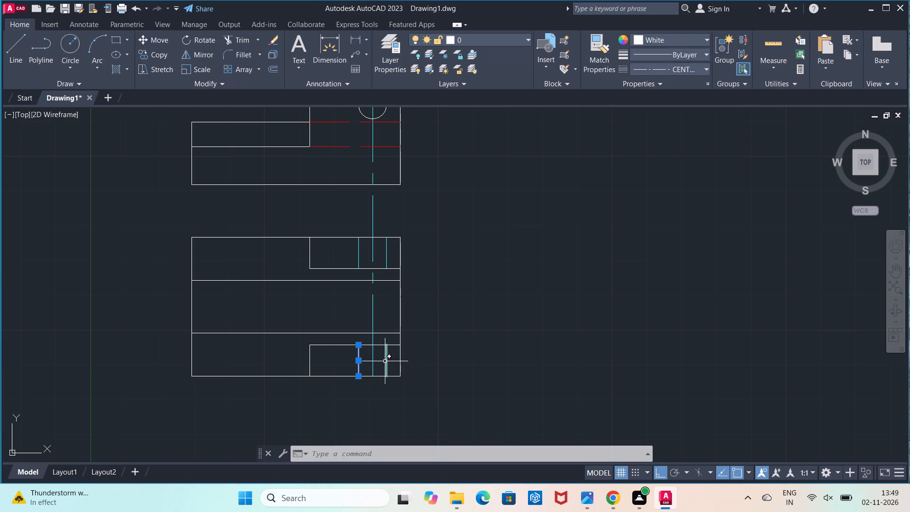
click(387, 359)
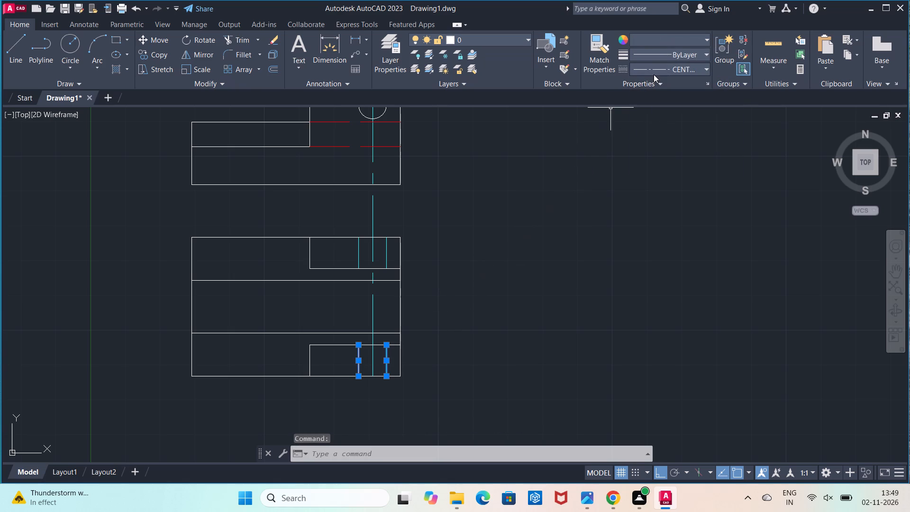
click(656, 71)
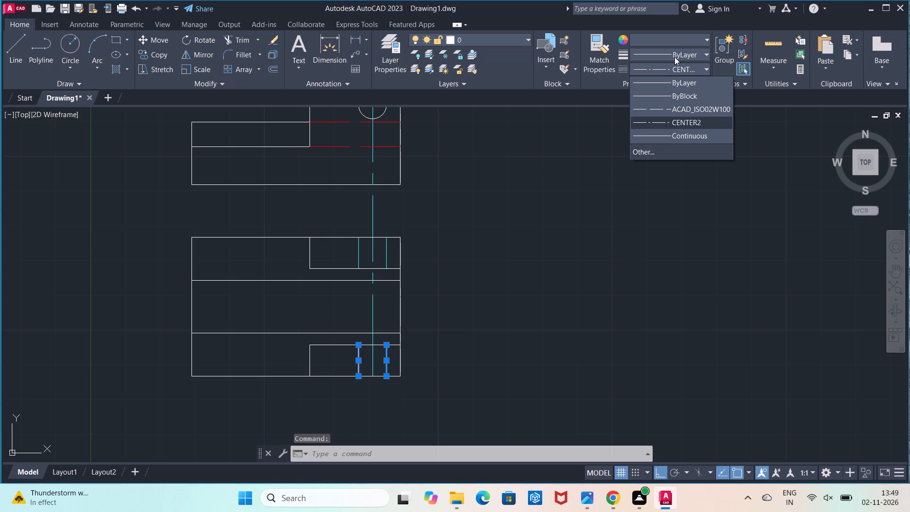
click(691, 44)
click(691, 44)
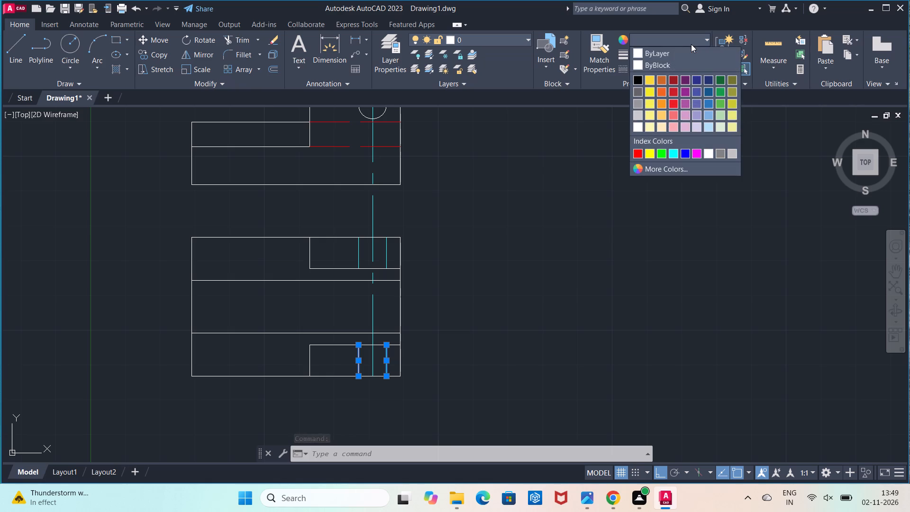
click(674, 55)
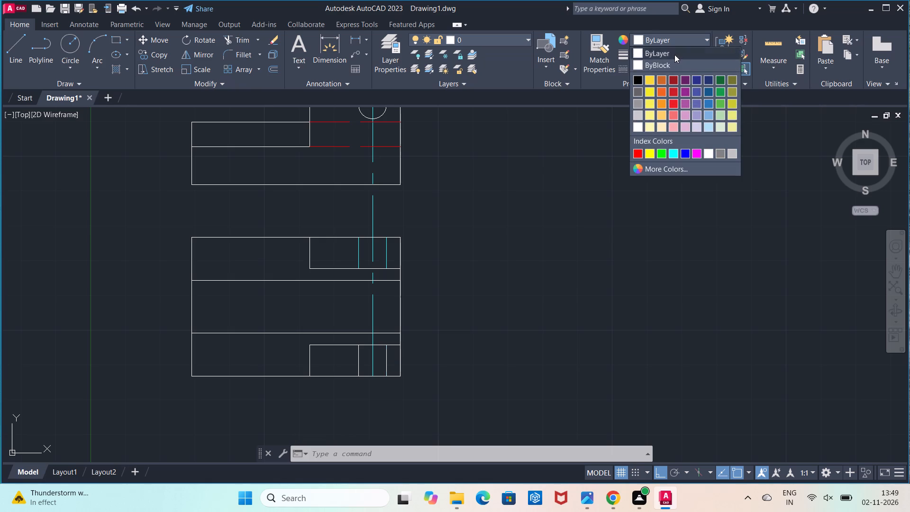
key(Escape)
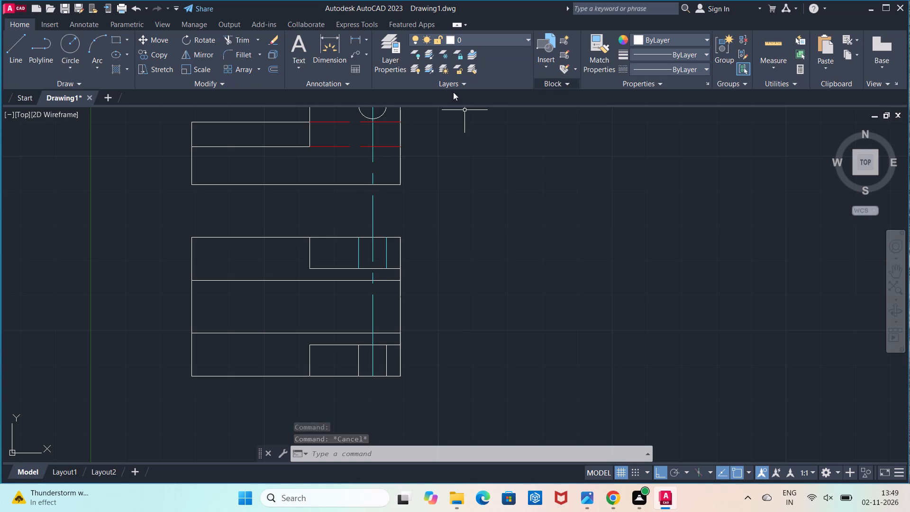
Set the current colour to Red and start a hatch with the ANSI31 pattern at a scale of 0.7.
click(665, 41)
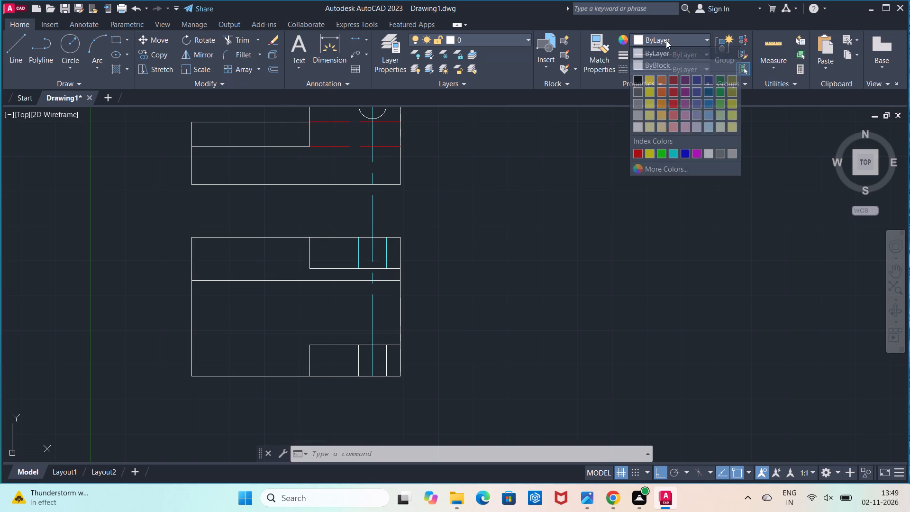
click(640, 152)
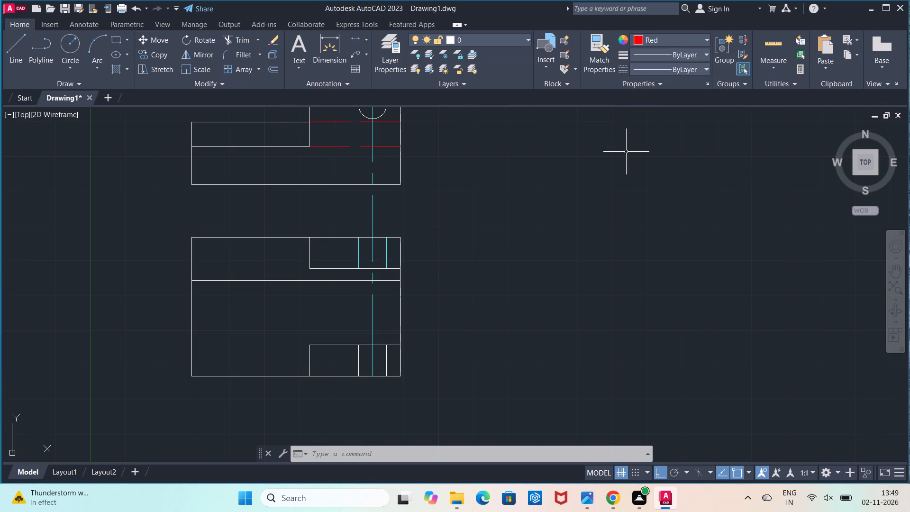
click(111, 68)
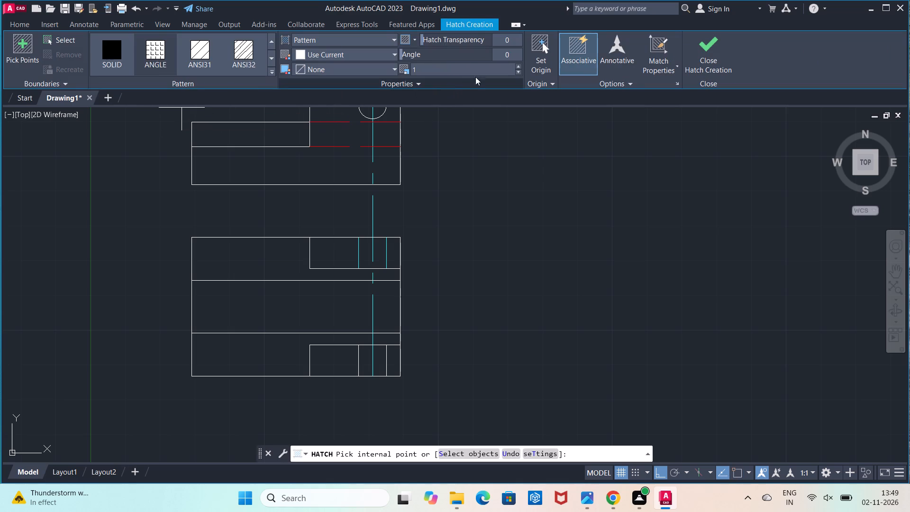
click(520, 70)
click(520, 70)
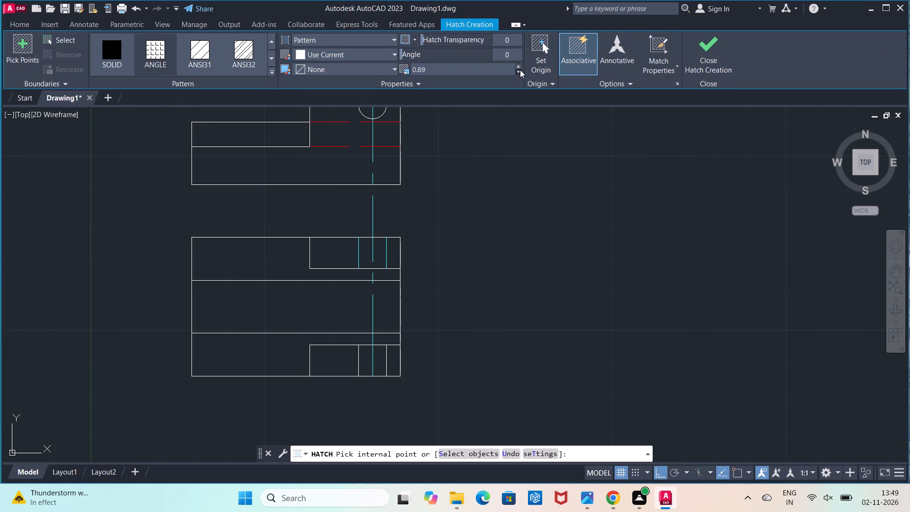
triple_click(520, 70)
triple_click(520, 70)
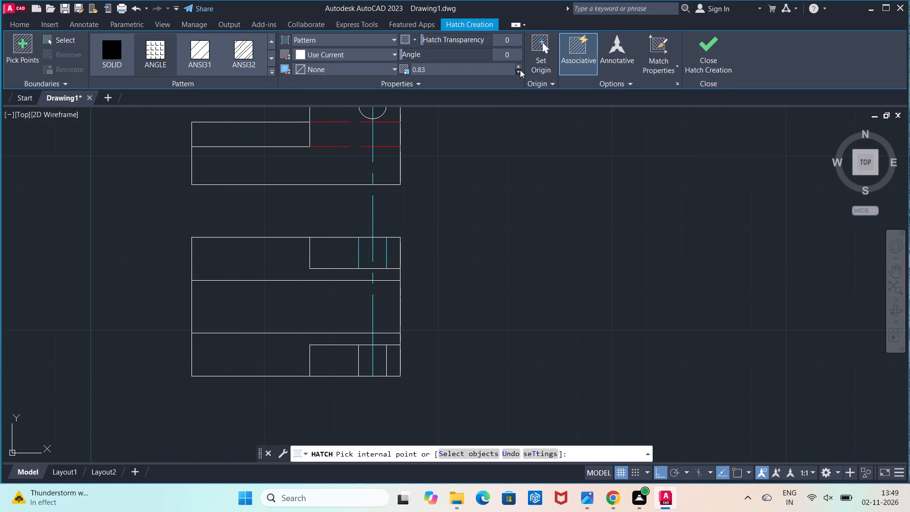
triple_click(520, 70)
triple_click(520, 70)
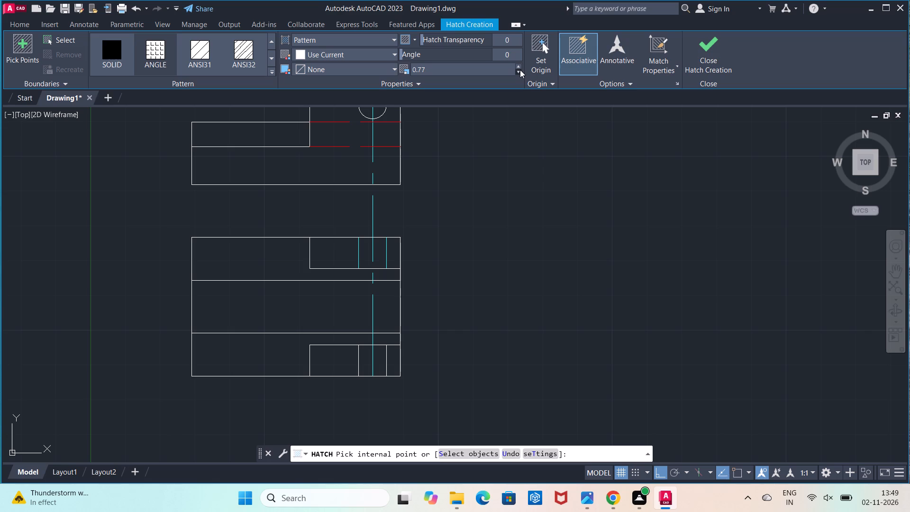
click(520, 70)
click(520, 70)
click(209, 62)
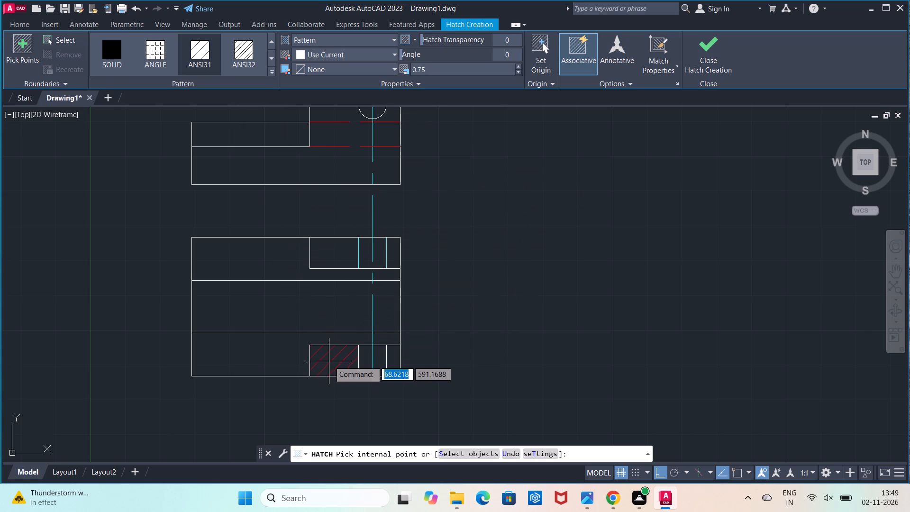
click(519, 69)
triple_click(519, 69)
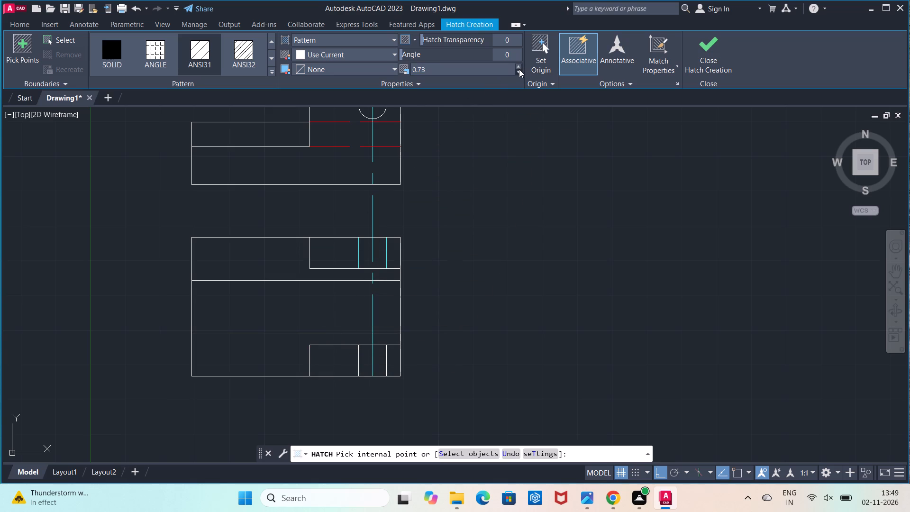
click(519, 69)
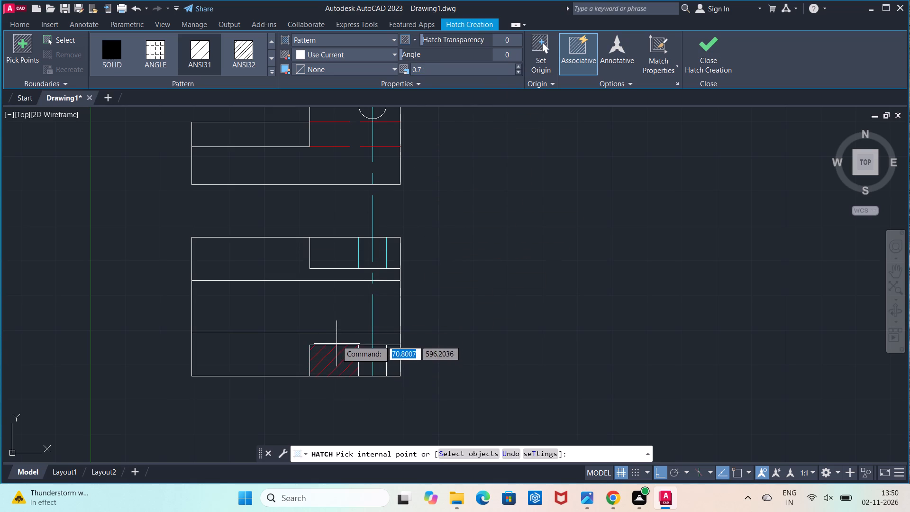
click(235, 52)
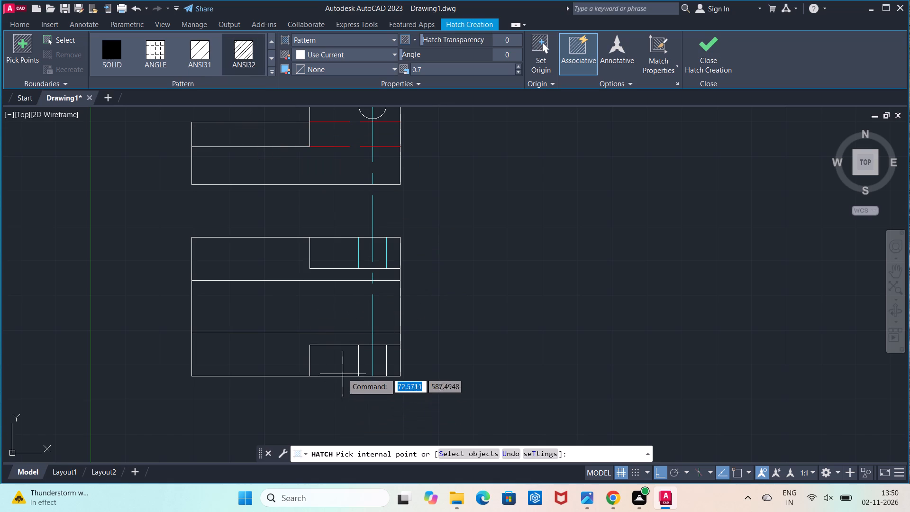
click(206, 57)
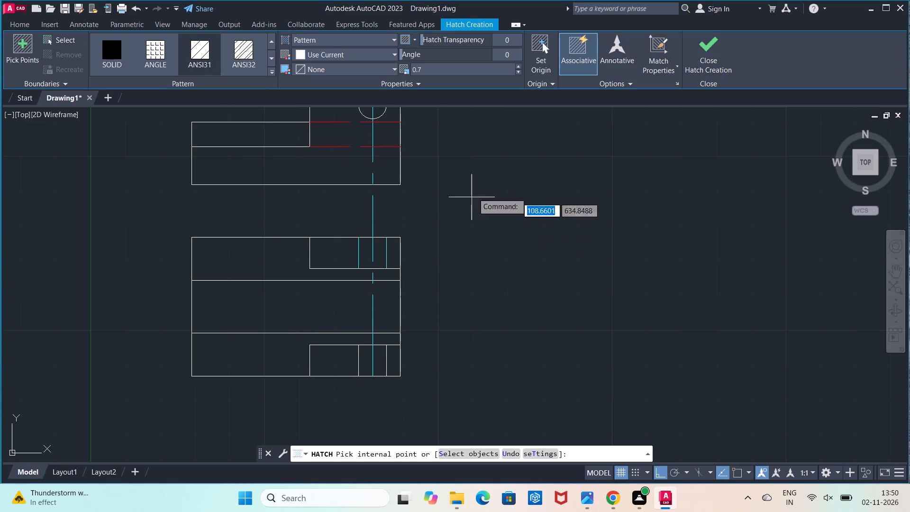
Set the hatch scale to 0.85 and hatch the lower-right corner rectangle's two areas outside the hole lines.
click(520, 65)
click(520, 65)
click(520, 65)
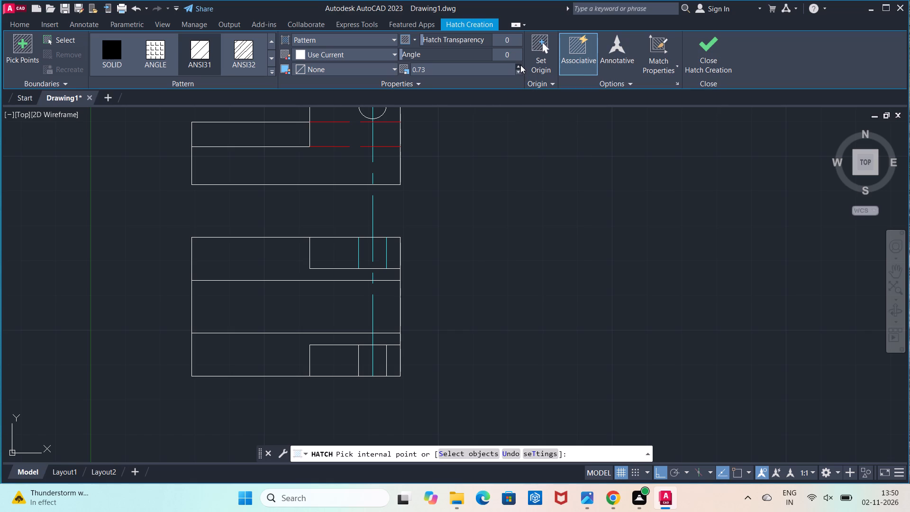
triple_click(520, 65)
triple_click(520, 65)
click(520, 65)
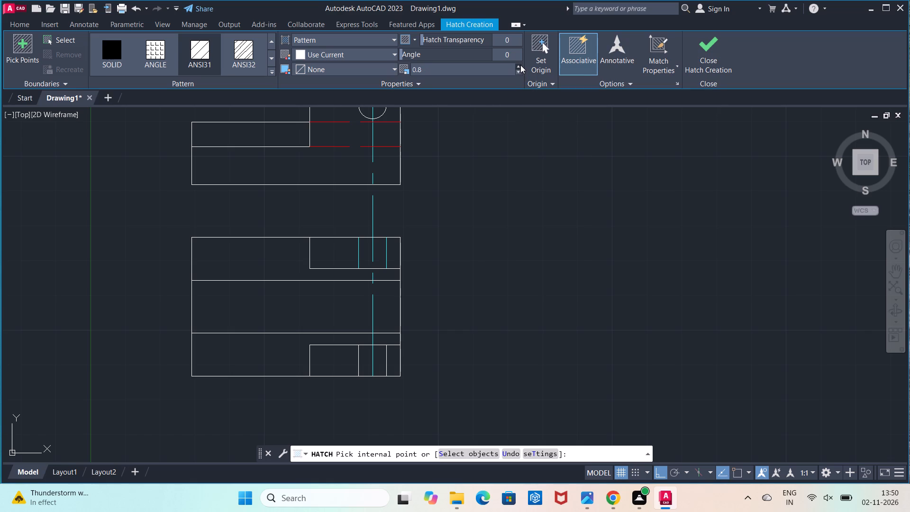
triple_click(520, 65)
double_click(520, 65)
click(316, 353)
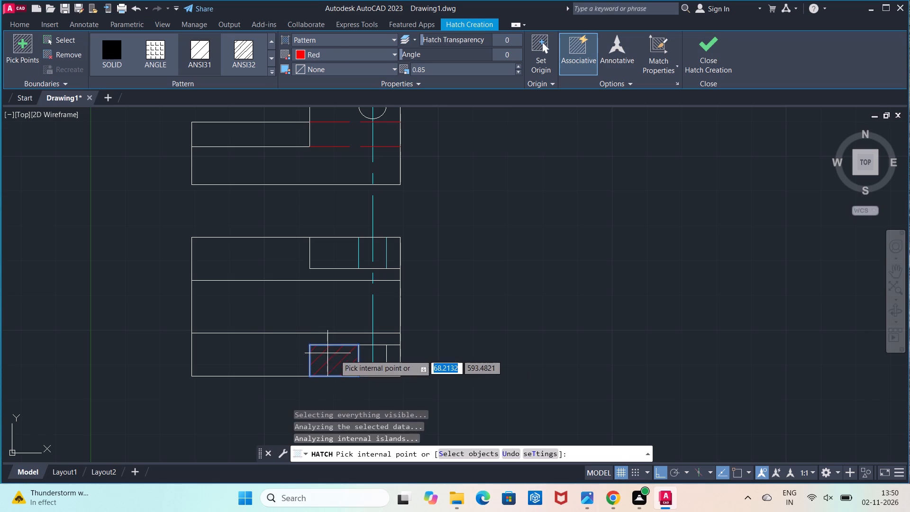
click(390, 360)
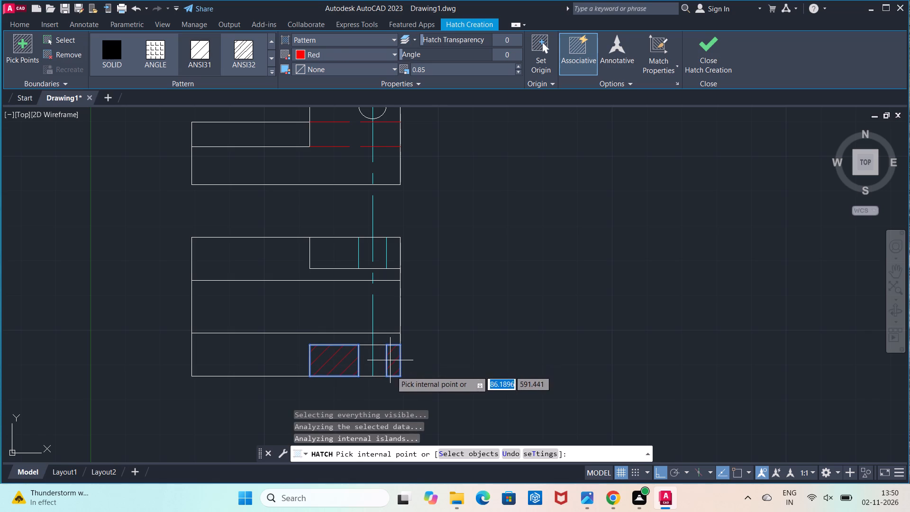
key(Escape)
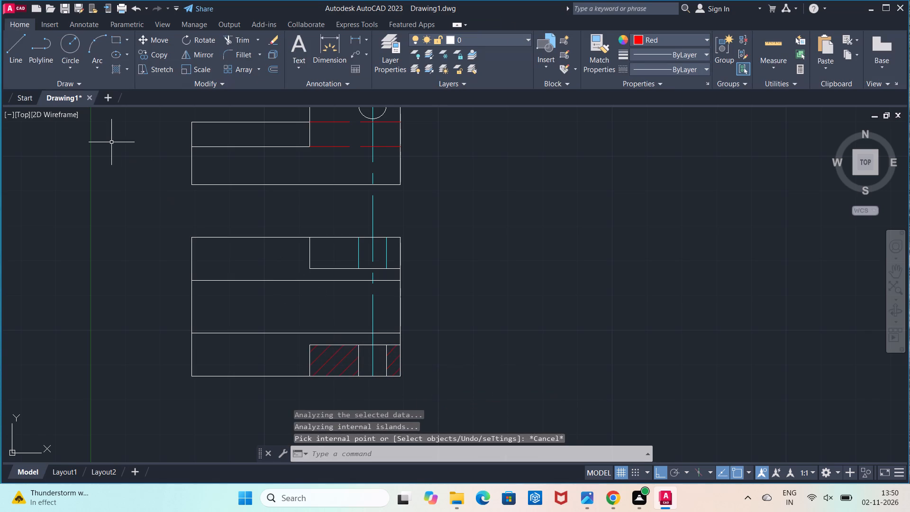
Set the current object colour to ByLayer.
click(682, 38)
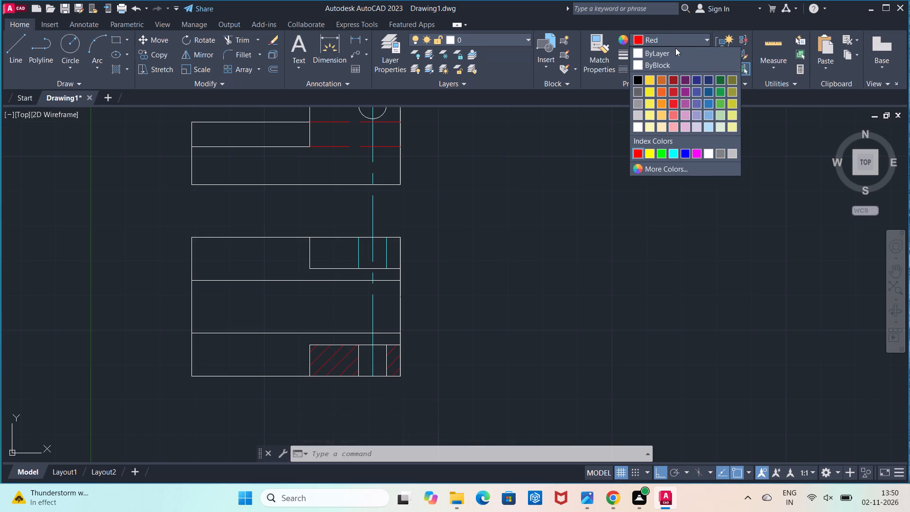
click(675, 48)
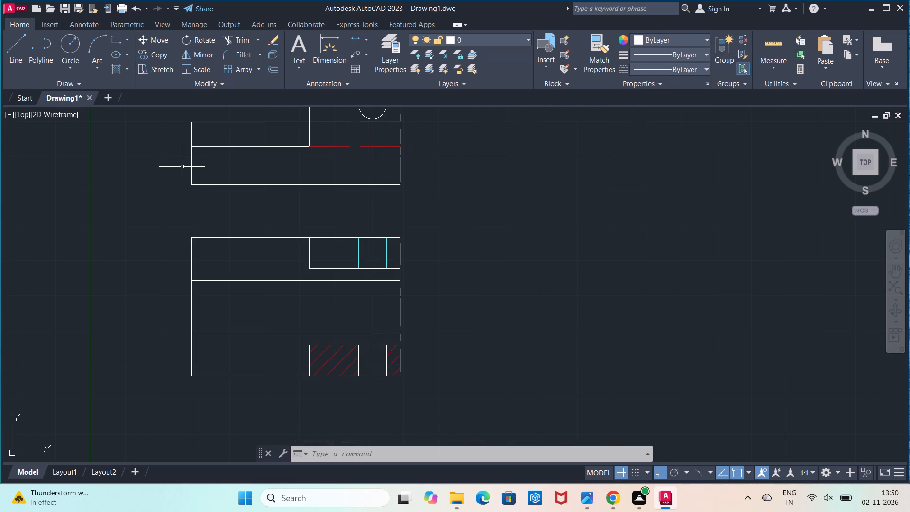
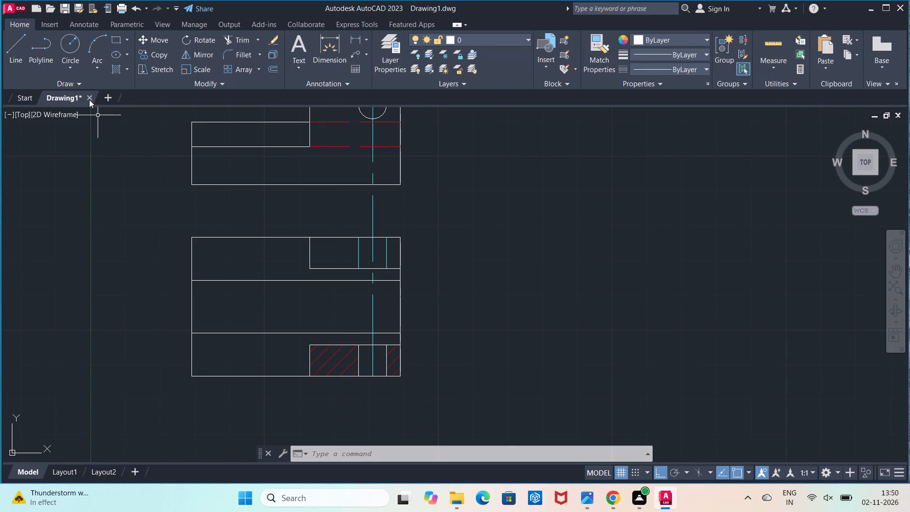
Change the linetype of the left hole line in the lower view's upper-right rectangle to ACAD_ISO02W100.
scroll(173, 229, down, 1)
scroll(260, 247, up, 1)
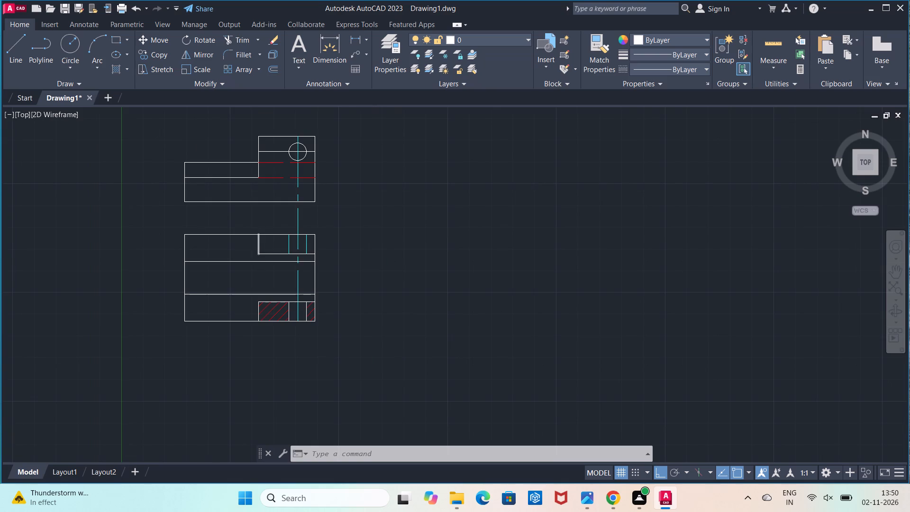
scroll(260, 247, up, 1)
click(335, 235)
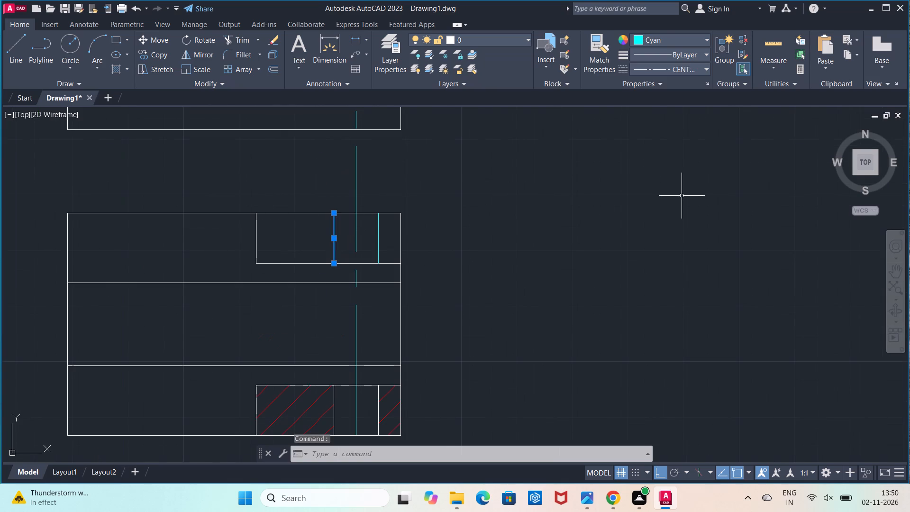
click(657, 73)
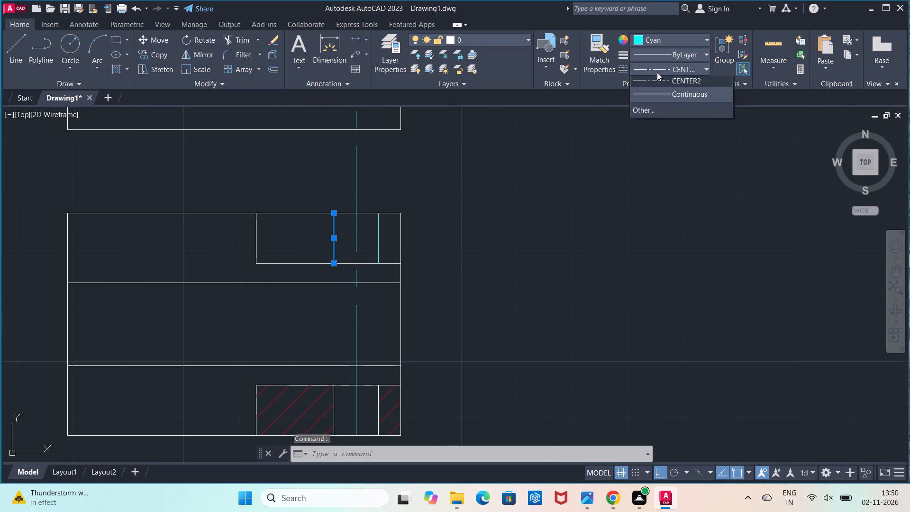
click(663, 110)
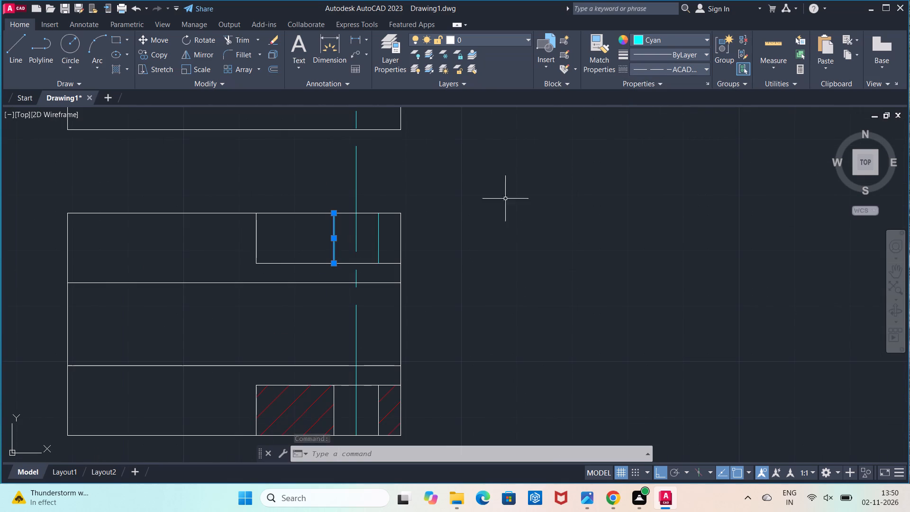
Add the right hole line in the same rectangle to the selection and set both lines' colour to Red.
click(378, 225)
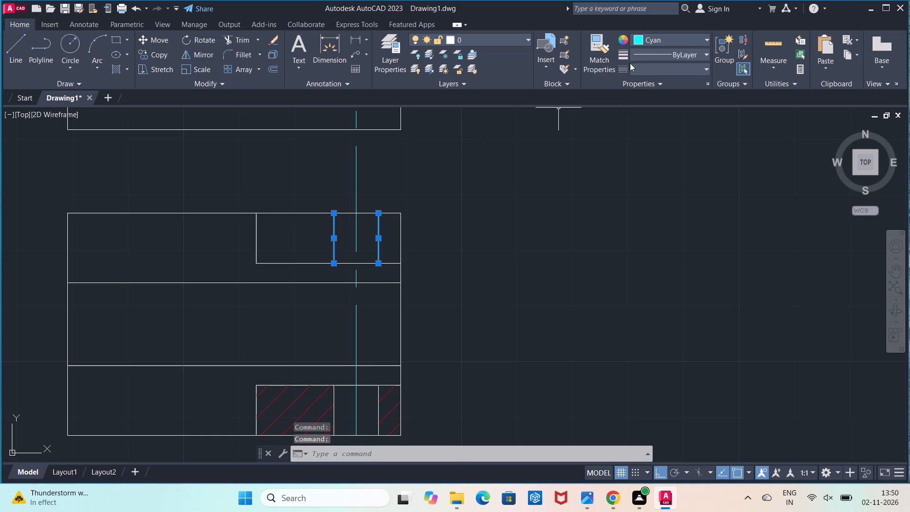
click(637, 63)
click(655, 38)
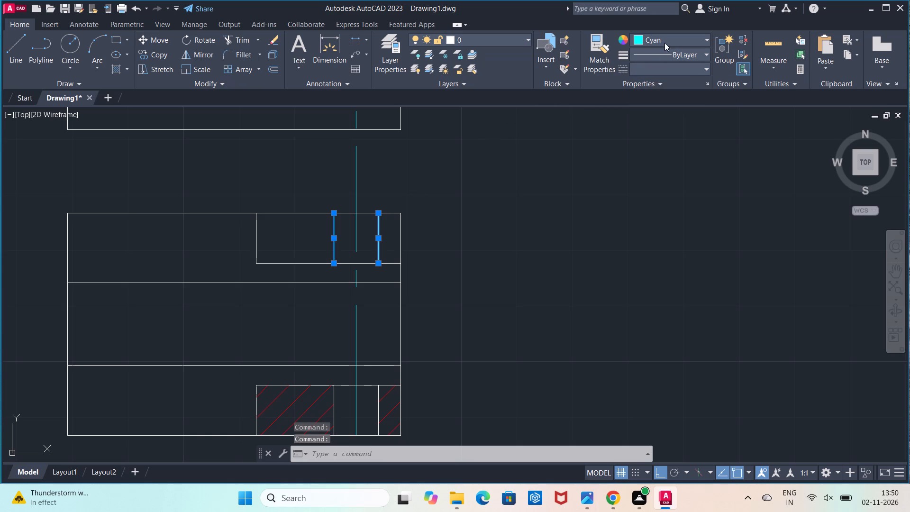
click(667, 39)
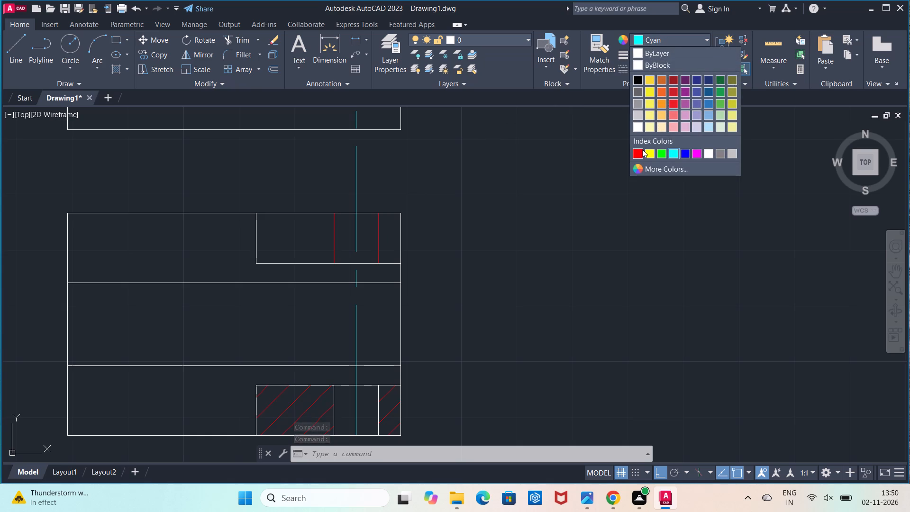
click(642, 149)
key(Escape)
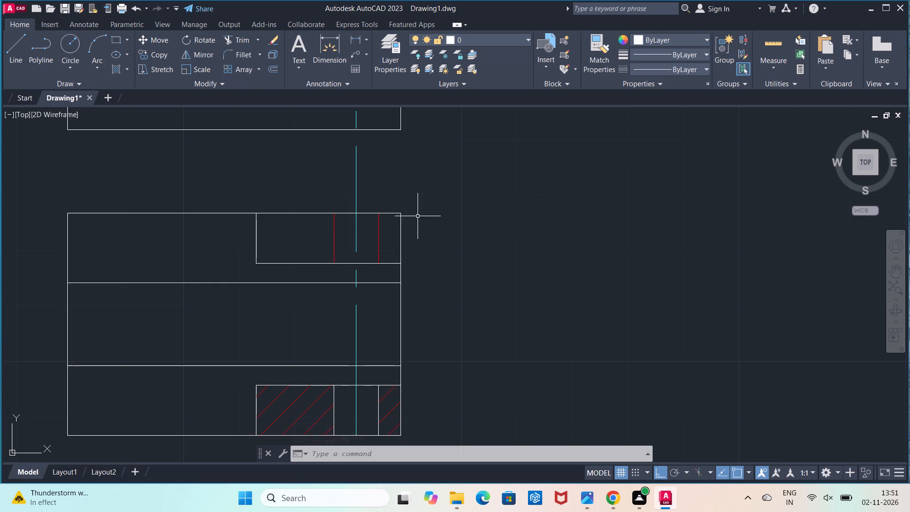
Set the current linetype to CENTER2 and draw a horizontal centerline across the lower view between its side edges' midpoints.
click(640, 66)
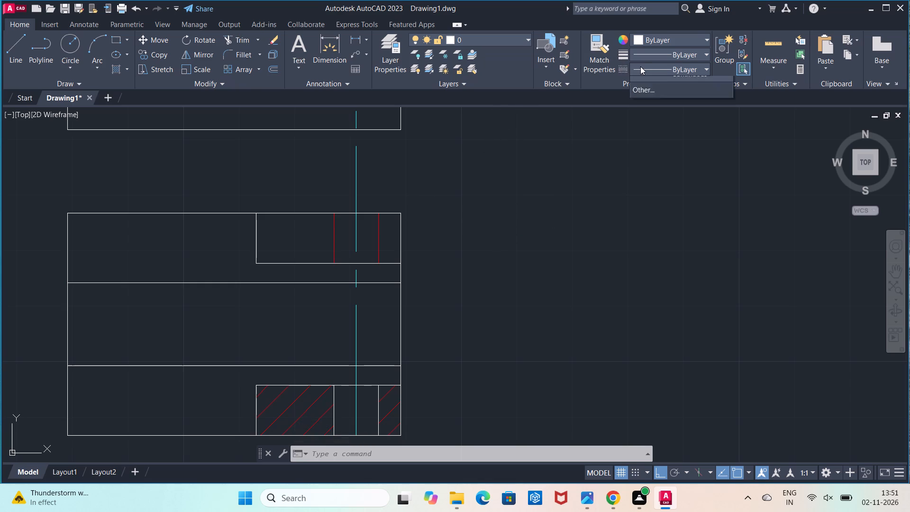
click(684, 120)
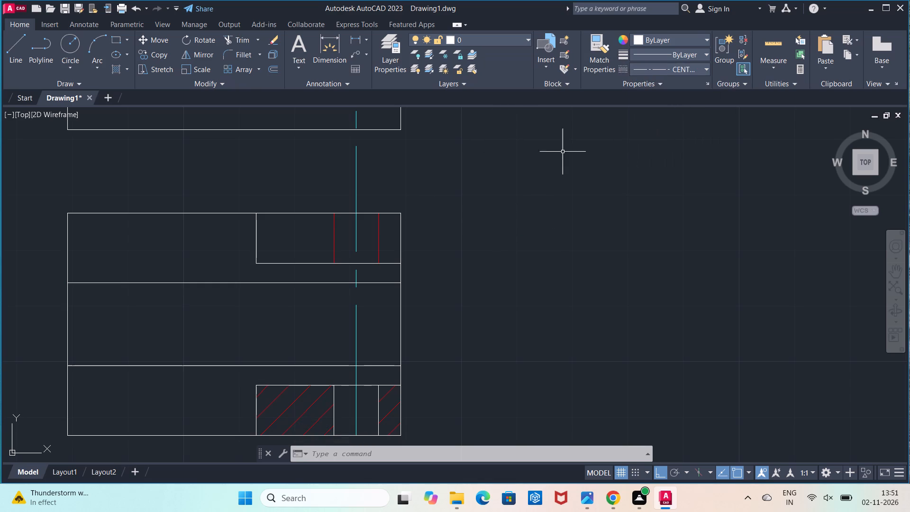
click(21, 58)
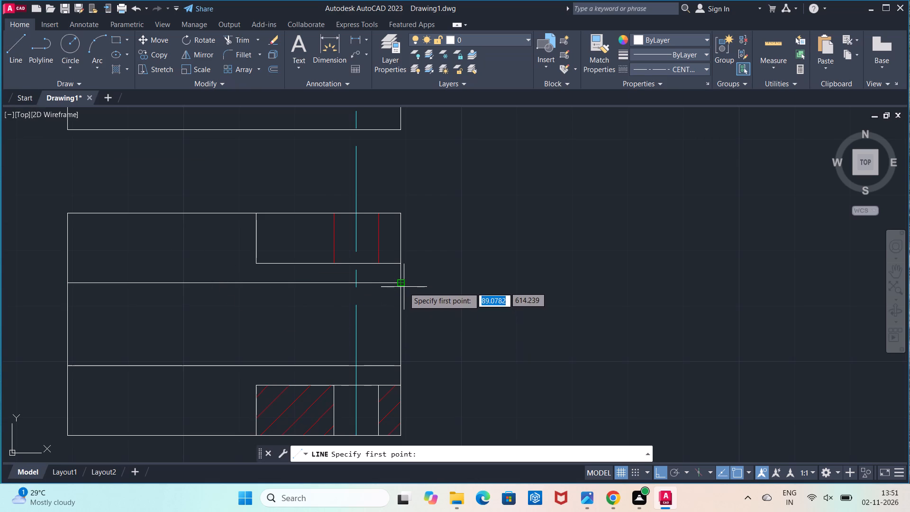
click(402, 326)
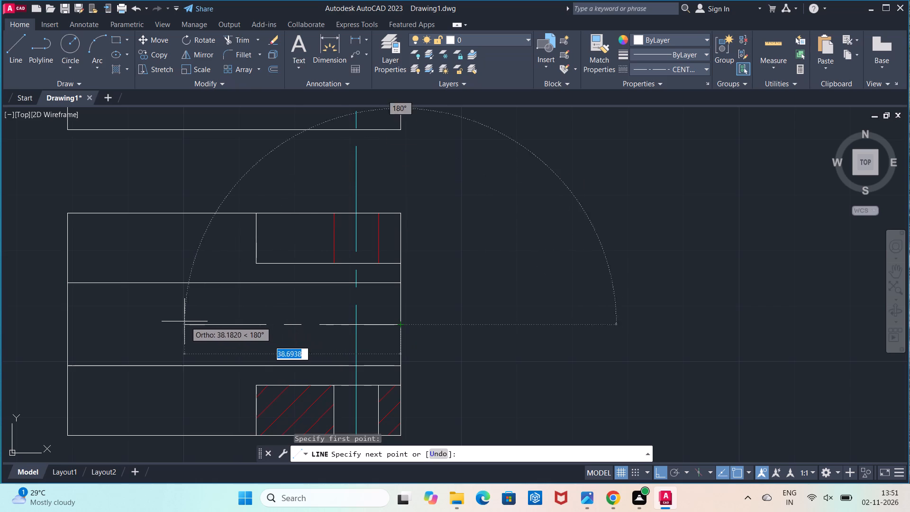
click(65, 326)
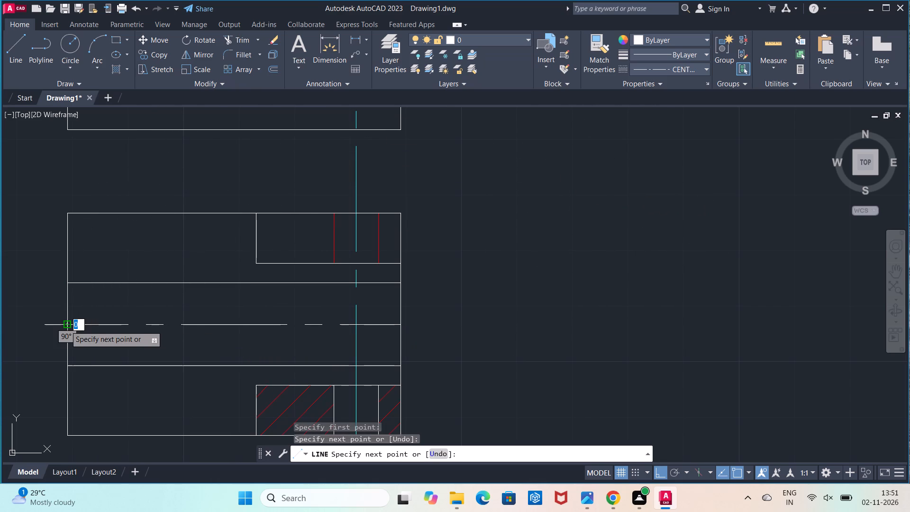
key(Escape)
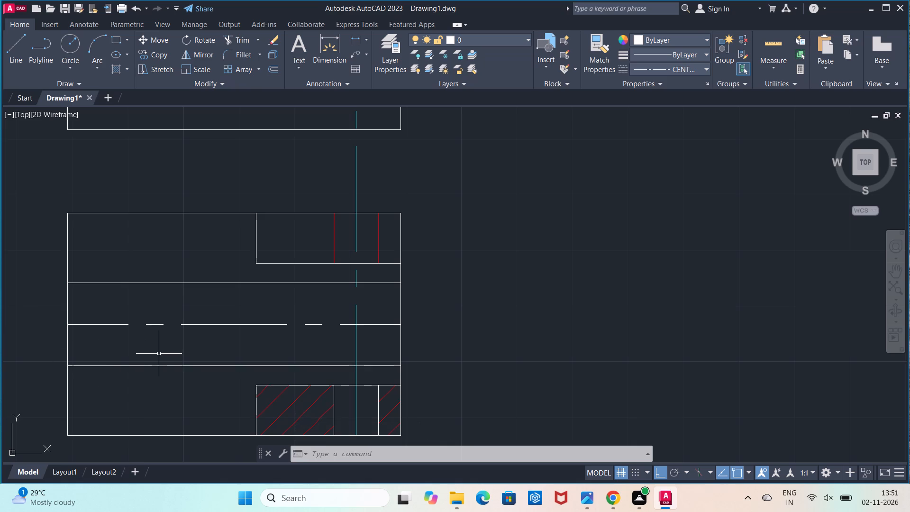
Offset the cyan vertical centerline 44 units towards the left side of the views.
scroll(159, 354, up, 1)
scroll(160, 353, down, 2)
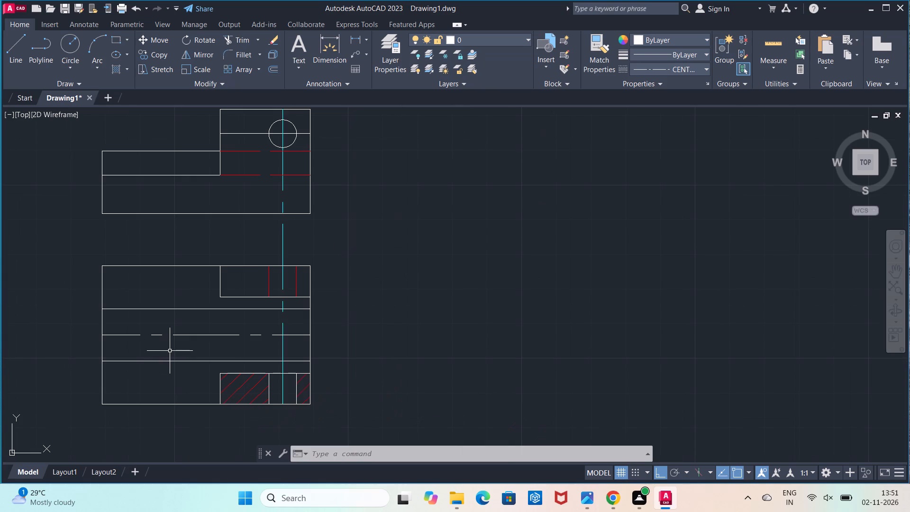
scroll(232, 276, up, 1)
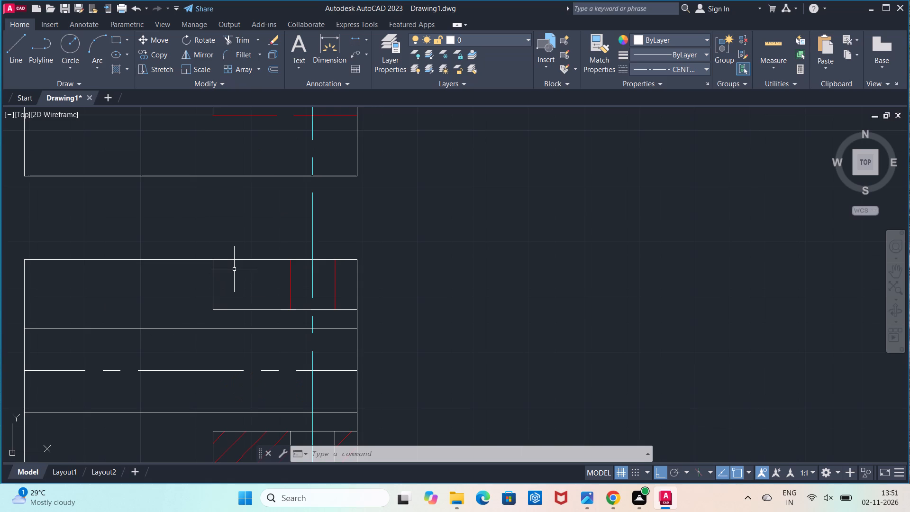
middle_drag(304, 391, 334, 380)
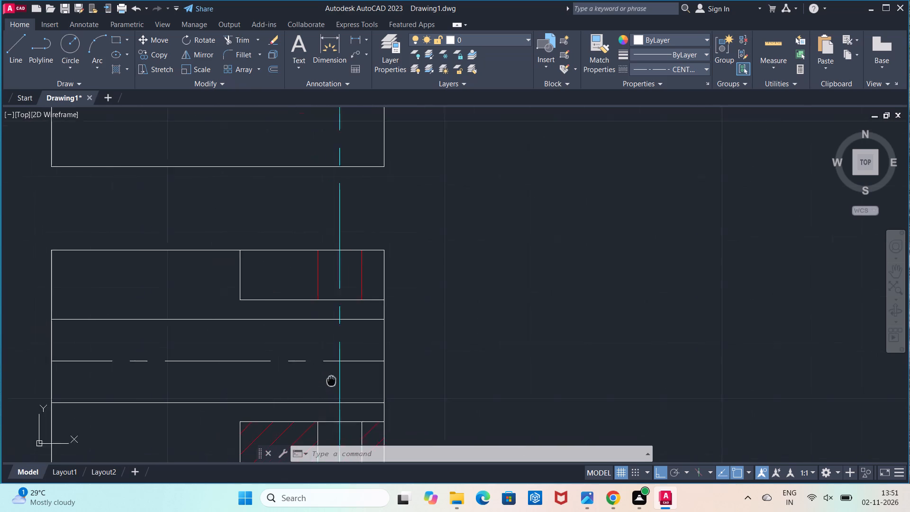
middle_drag(334, 380, 373, 362)
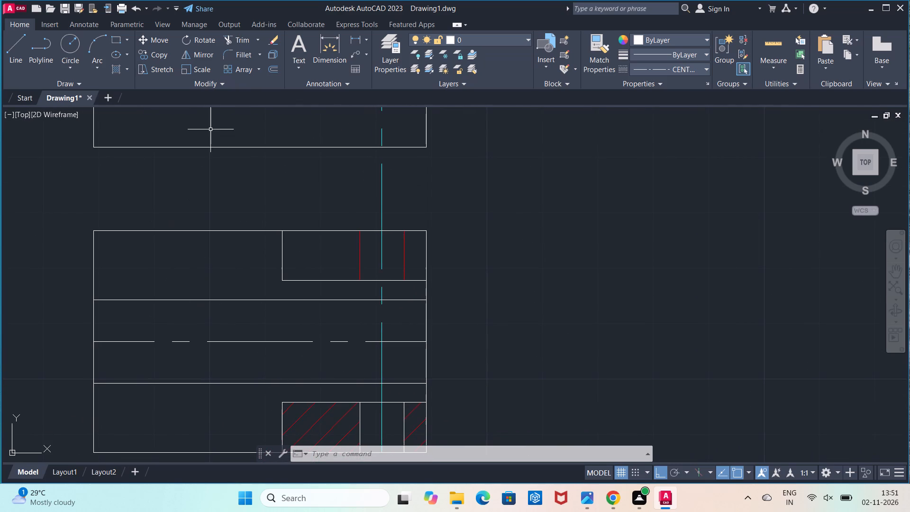
click(273, 70)
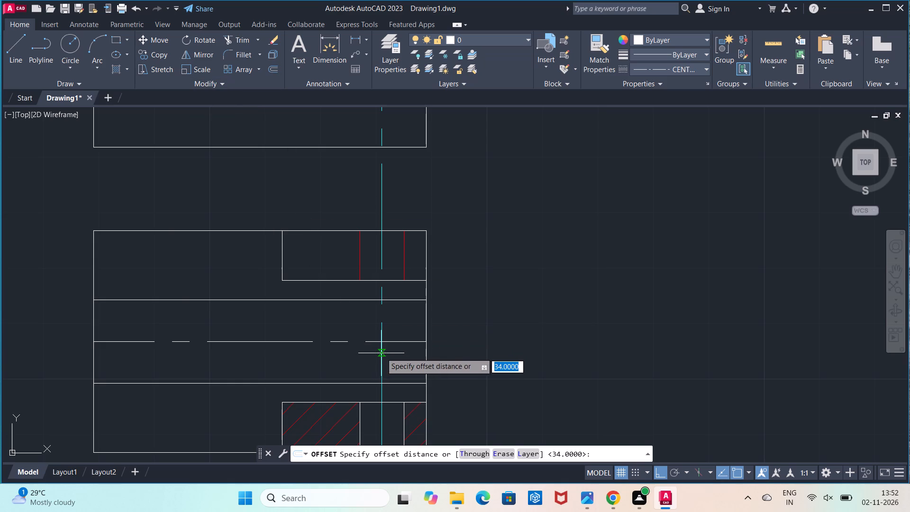
click(382, 352)
text(44)
key(Return)
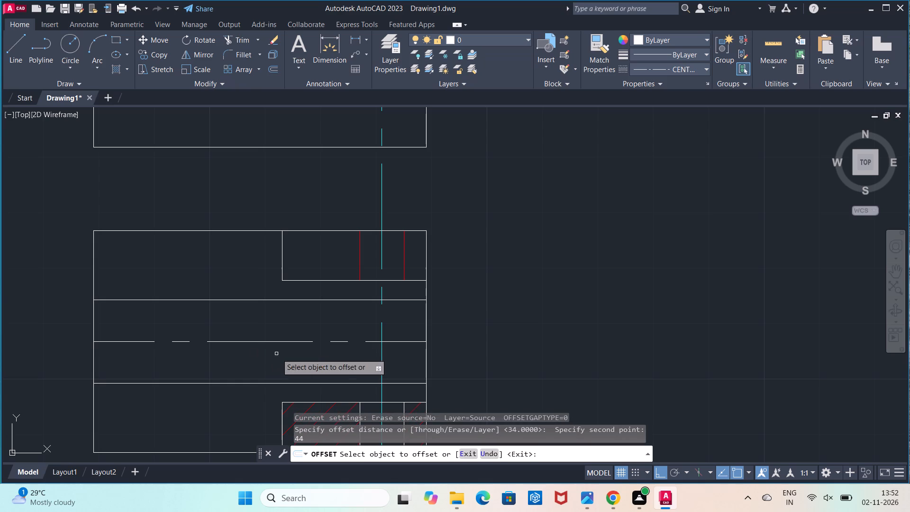
click(381, 350)
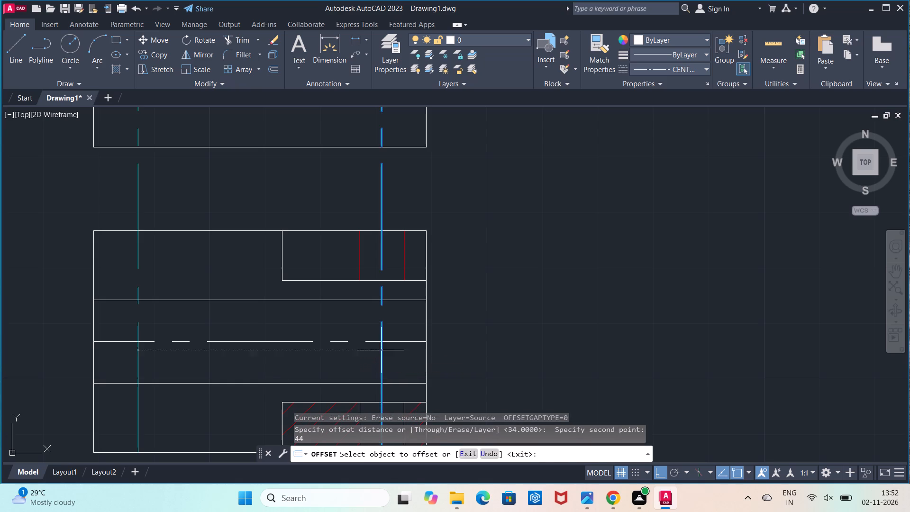
click(319, 353)
key(Escape)
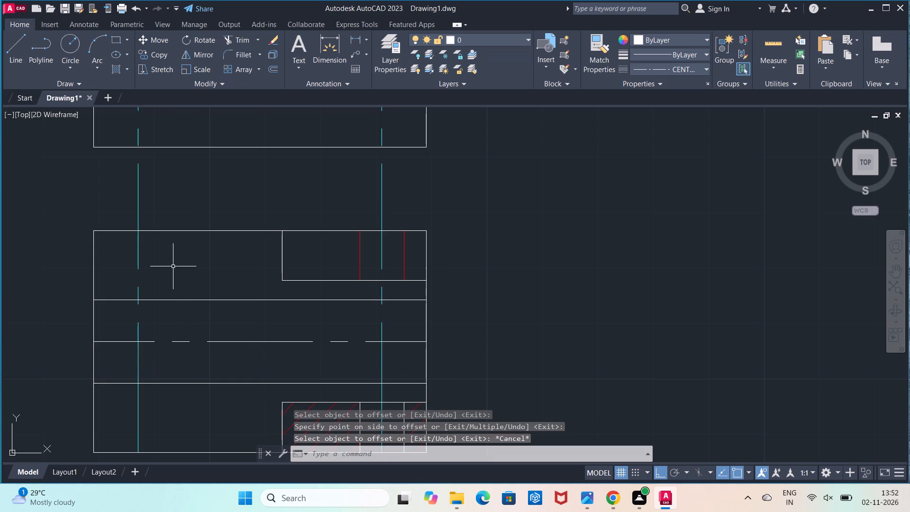
Set the linetype of the offset vertical centerline to CENTER2.
scroll(173, 266, down, 1)
middle_drag(173, 266, 223, 292)
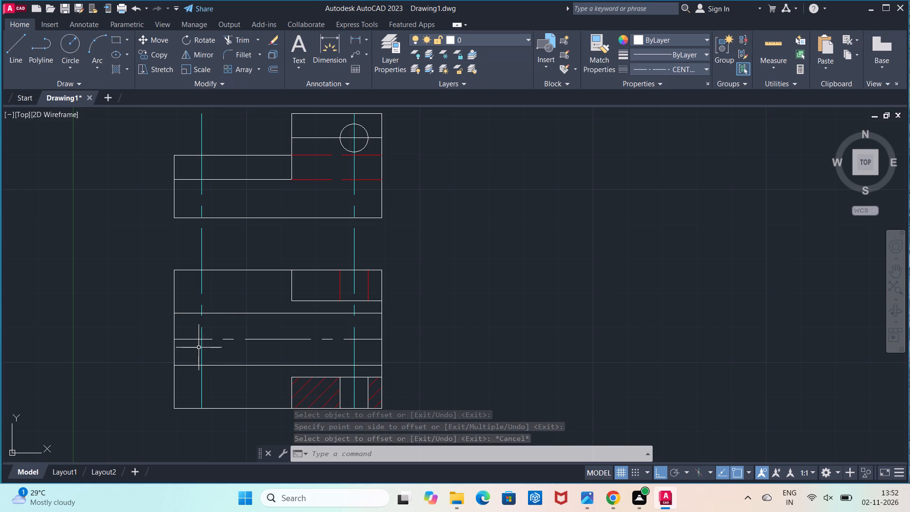
click(201, 359)
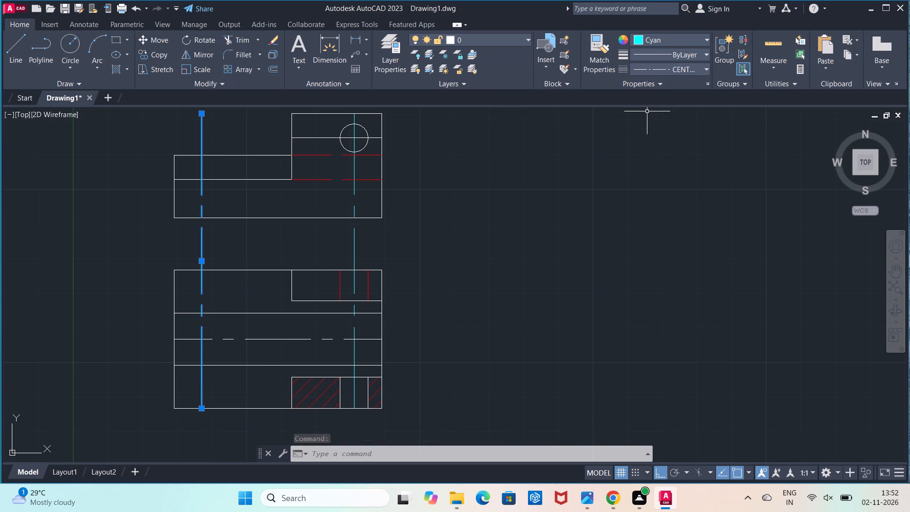
click(664, 69)
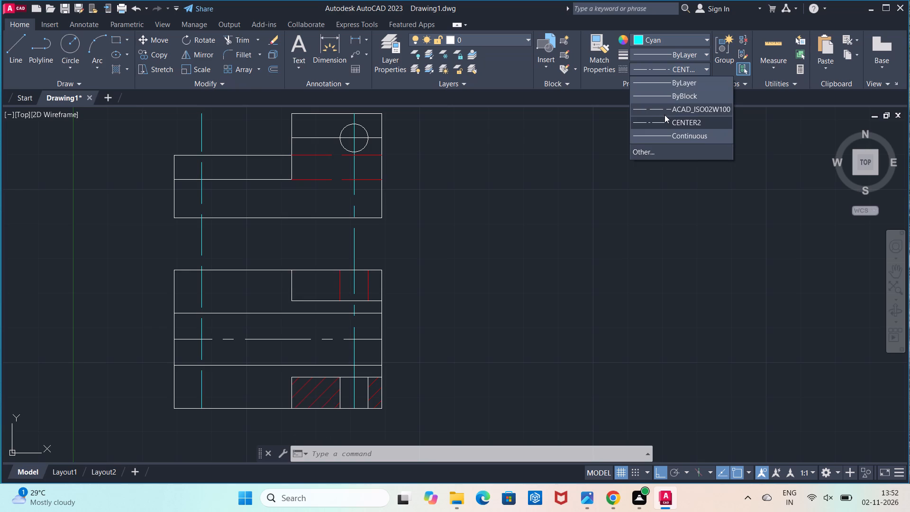
click(679, 122)
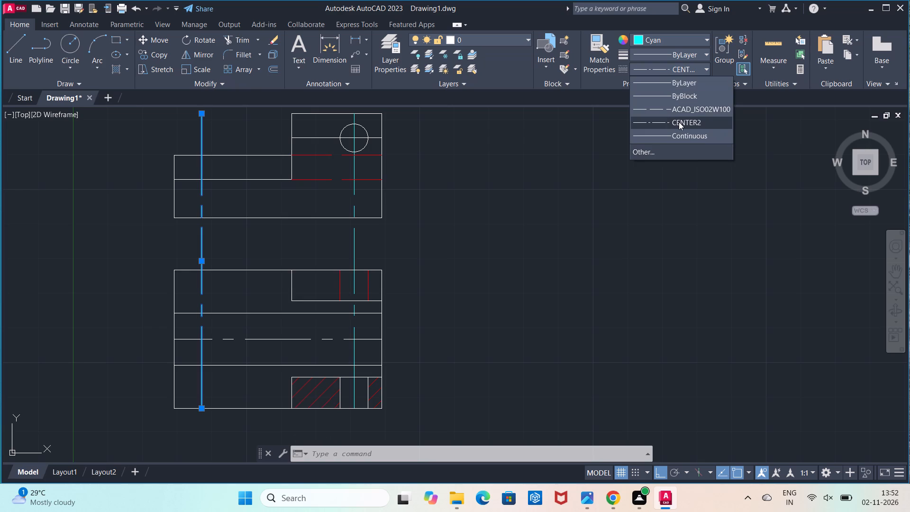
key(Escape)
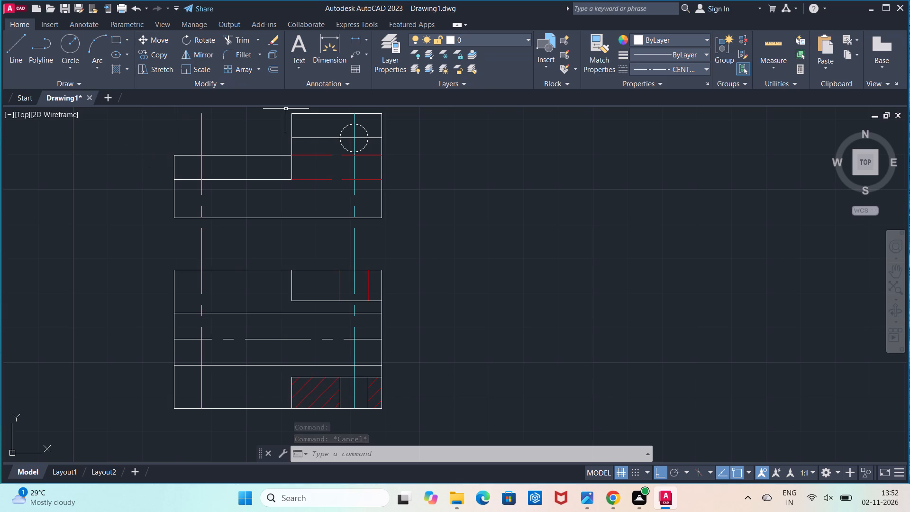
Set the current linetype to ByLayer and draw a radius 4 circle where the left vertical and horizontal centerlines cross.
click(702, 70)
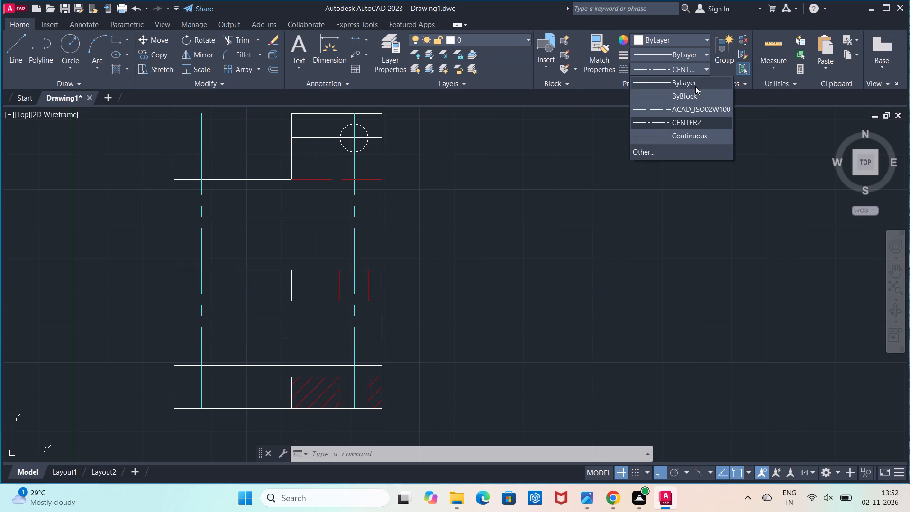
click(695, 86)
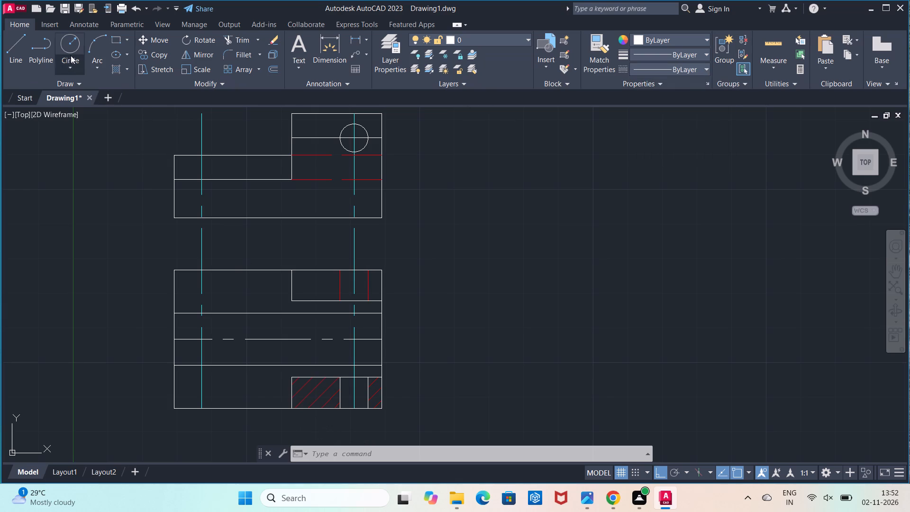
click(74, 45)
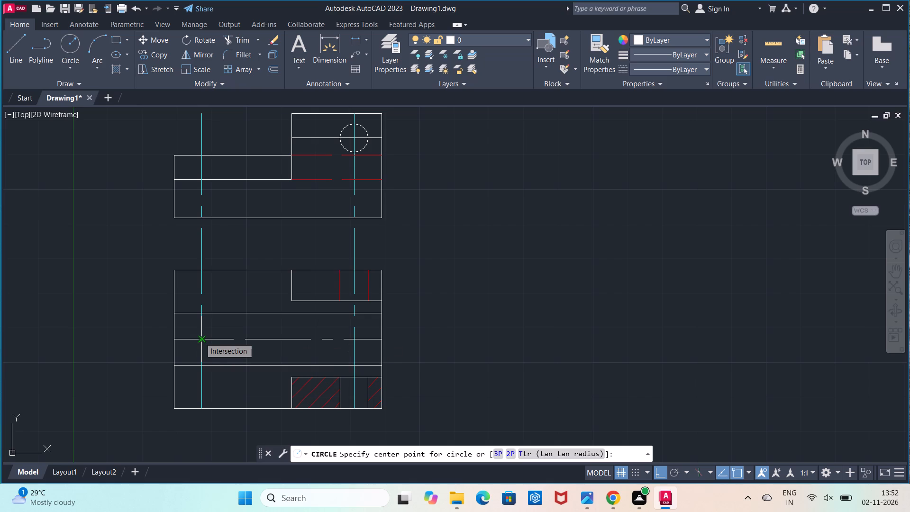
click(200, 338)
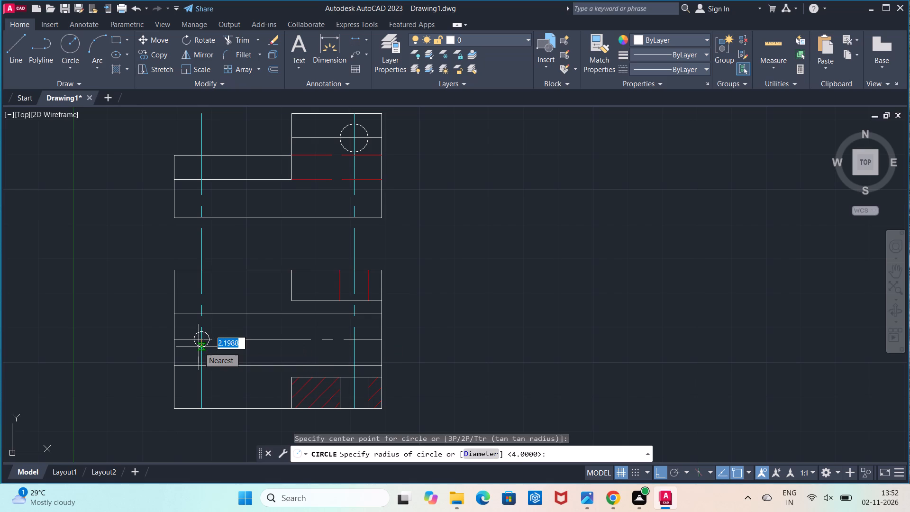
key(4)
key(Return)
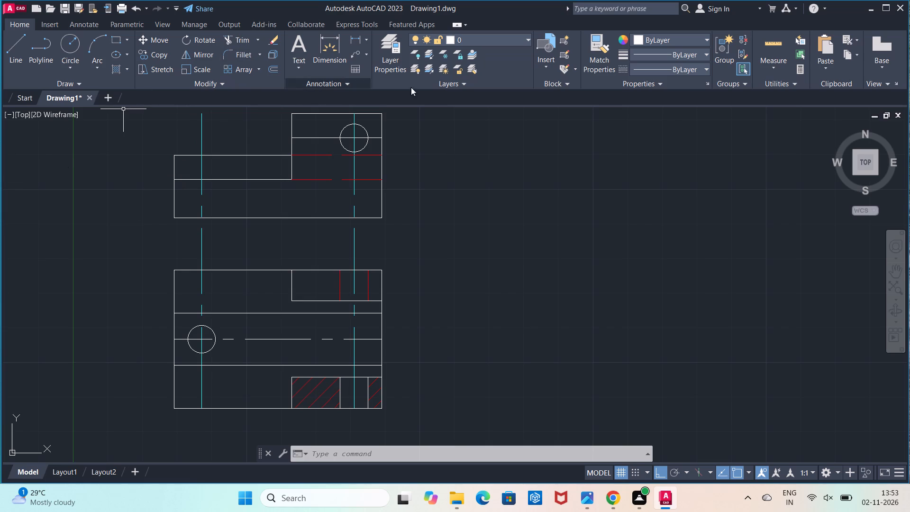
Set the current linetype to ACAD_ISO02W100 and the current object colour to Red.
click(641, 68)
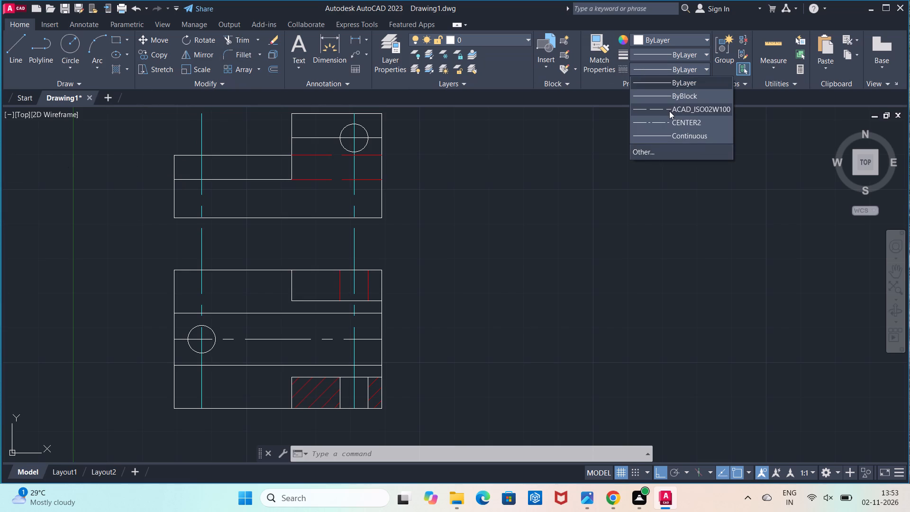
click(669, 111)
click(681, 42)
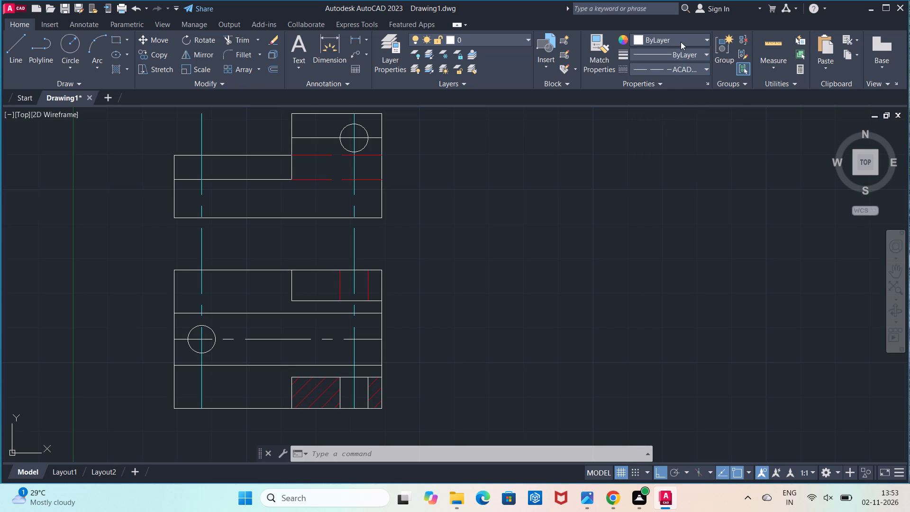
click(637, 153)
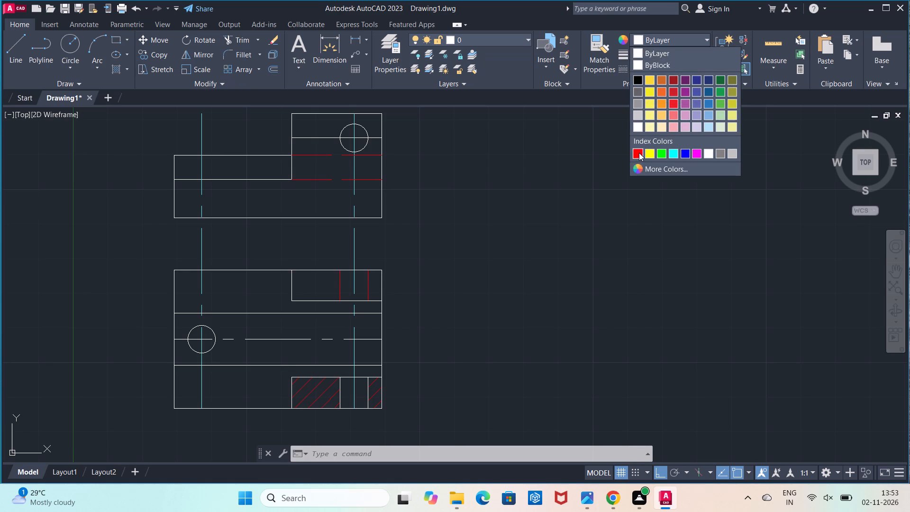
click(20, 70)
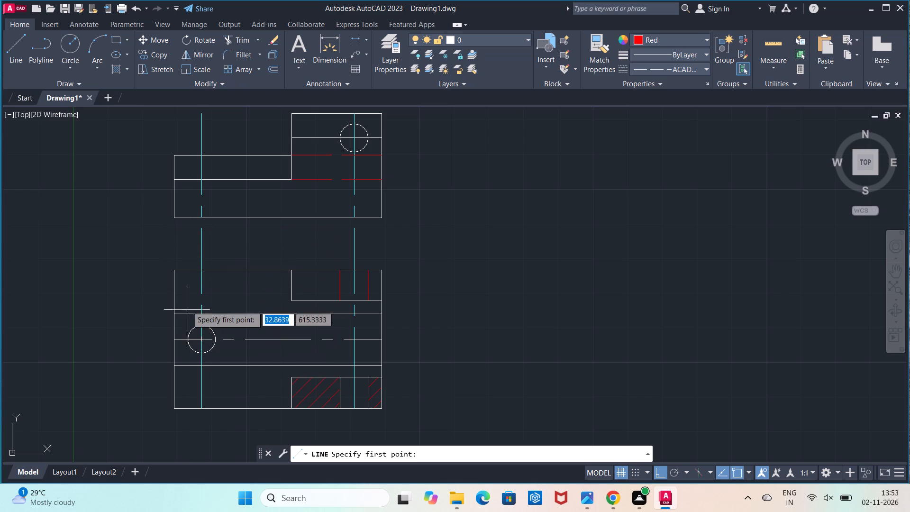
key(Escape)
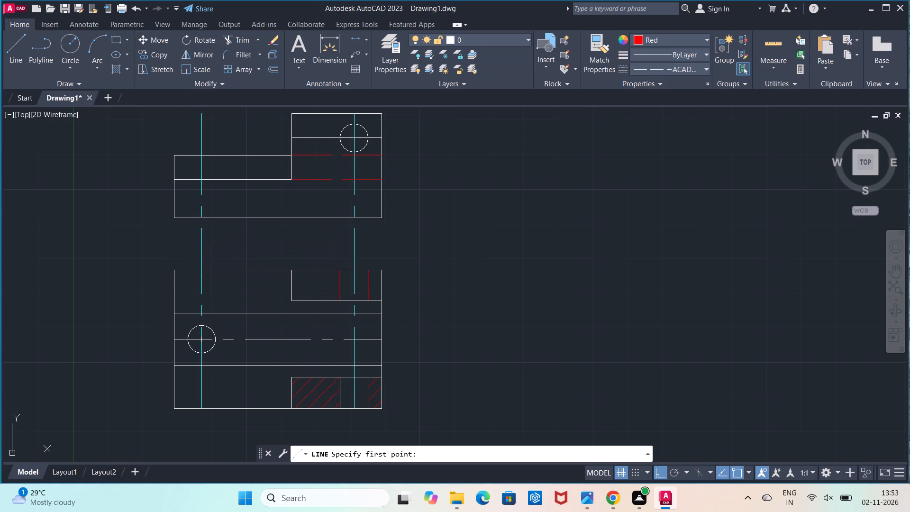
Offset the left vertical cyan centerline 4 units to both sides.
click(277, 73)
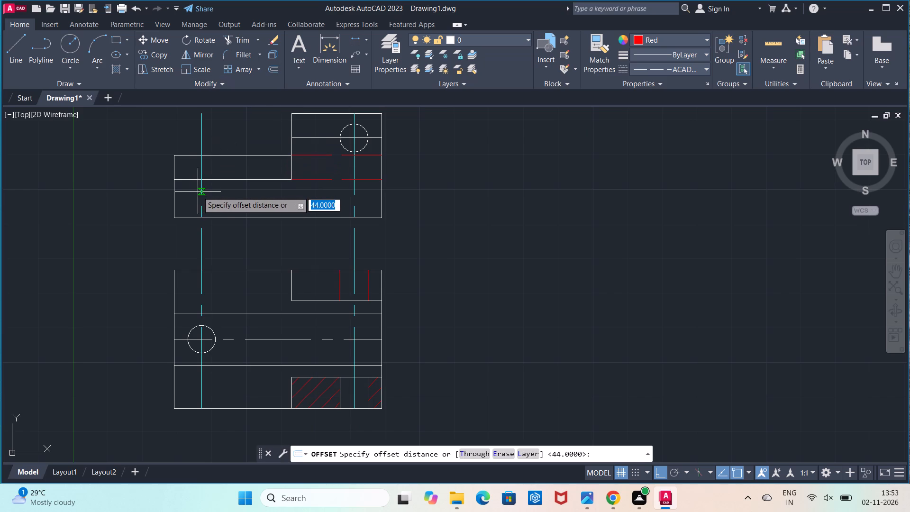
click(202, 188)
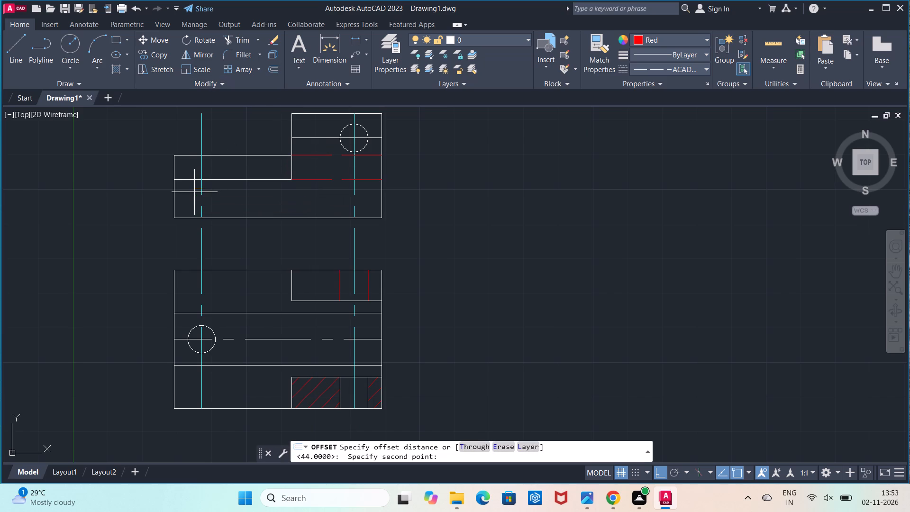
key(4)
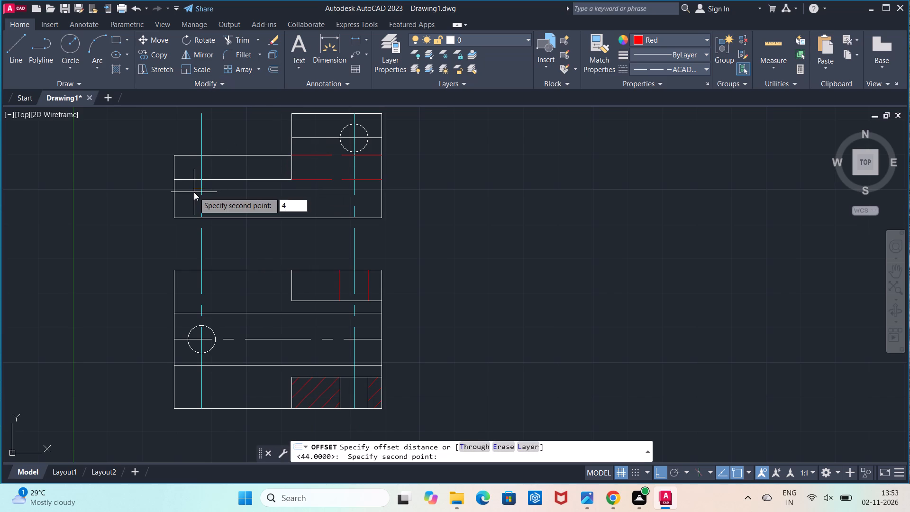
key(Return)
click(201, 190)
click(199, 191)
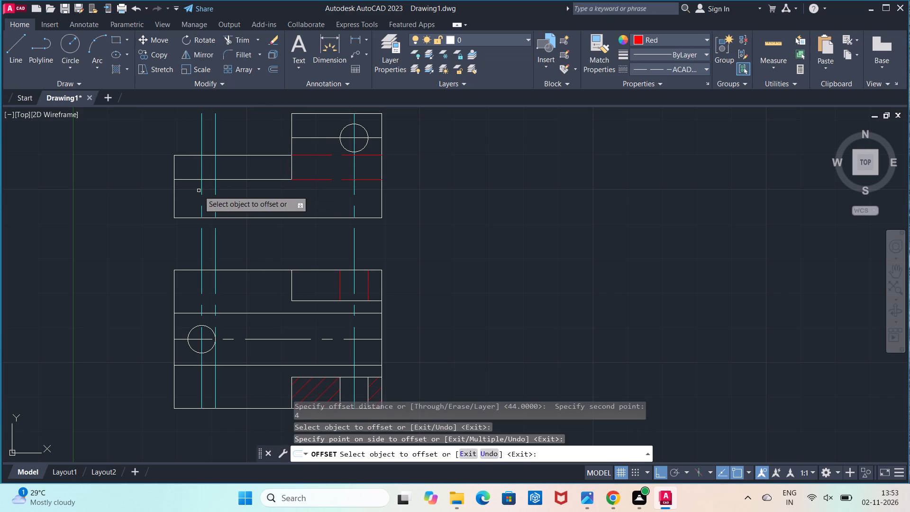
click(200, 190)
click(197, 192)
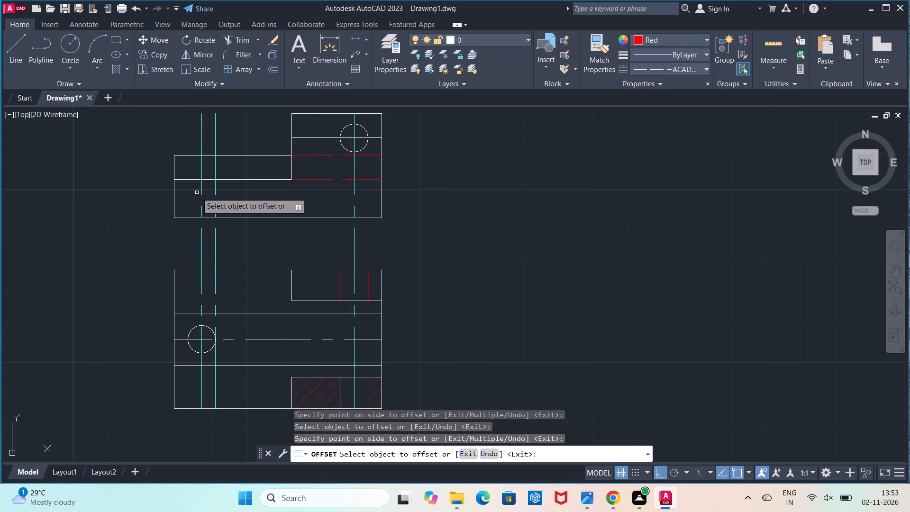
click(200, 191)
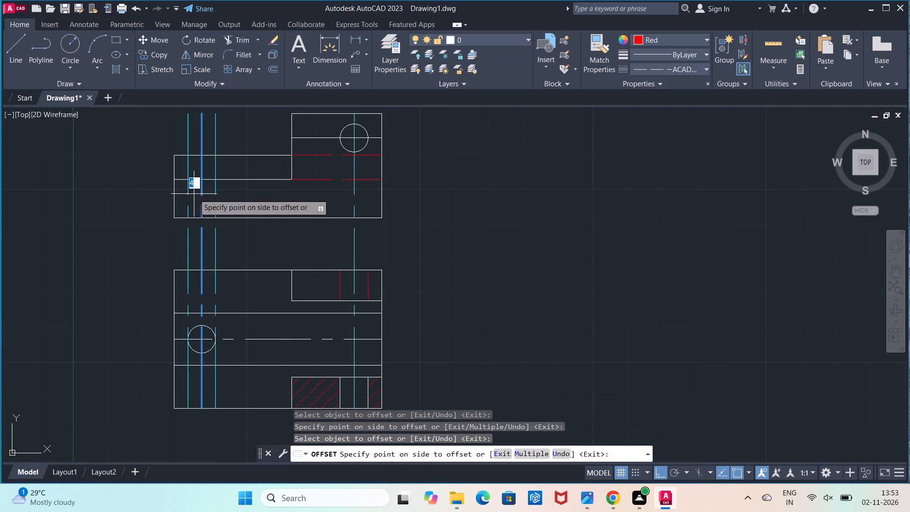
click(194, 194)
key(Escape)
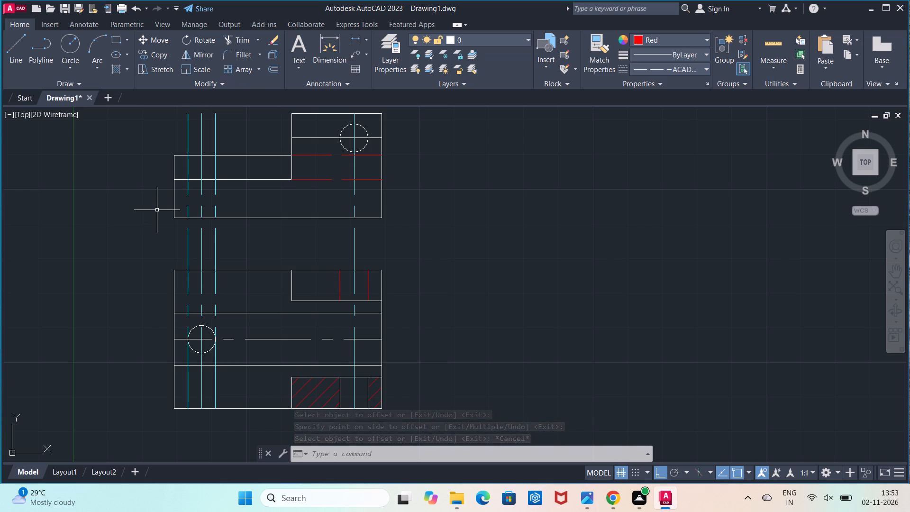
Trim the left centerline and its two offset lines in the gap between the upper and lower views.
click(226, 38)
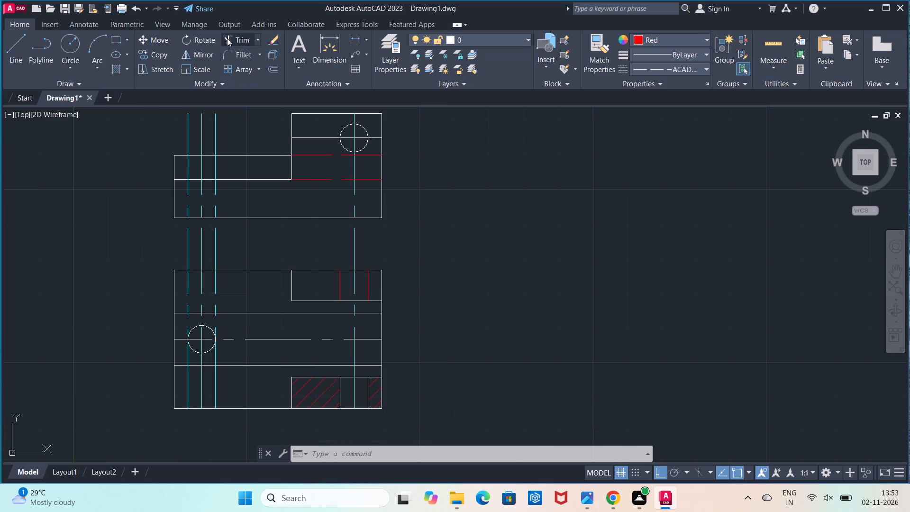
drag(116, 229, 223, 240)
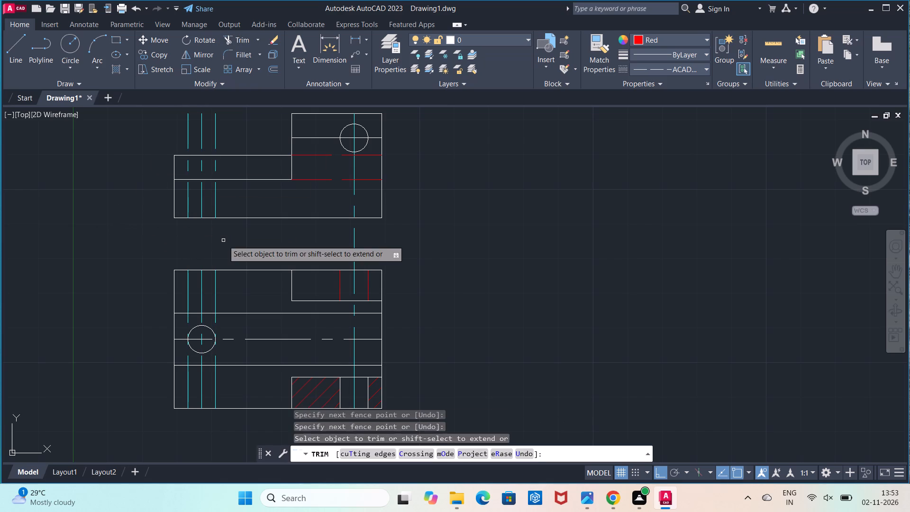
Trim away all segments of the two offset lines beside the circle within the lower view, keeping the centerline.
click(214, 295)
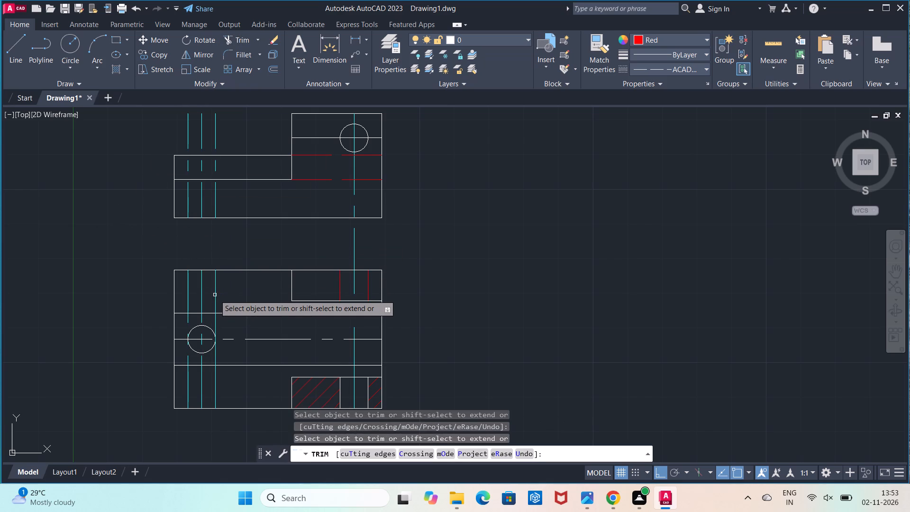
click(217, 293)
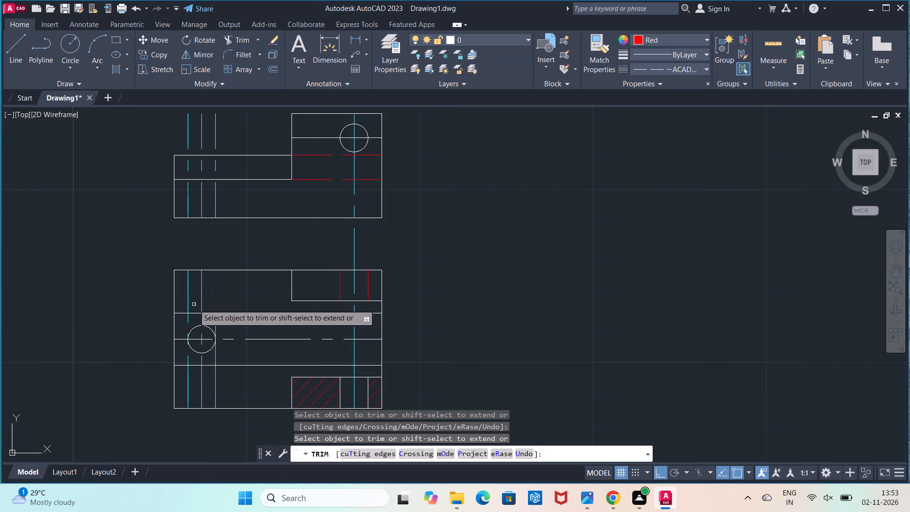
click(189, 305)
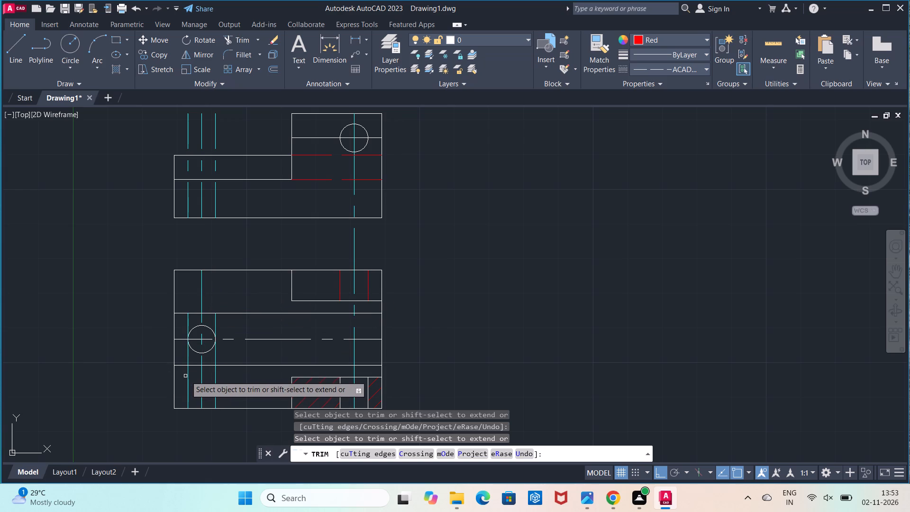
click(186, 376)
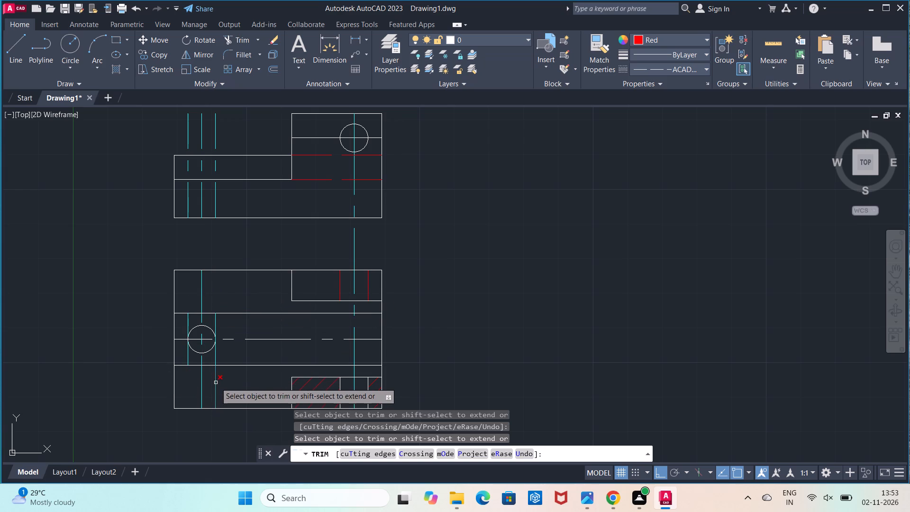
click(216, 382)
click(213, 383)
click(217, 381)
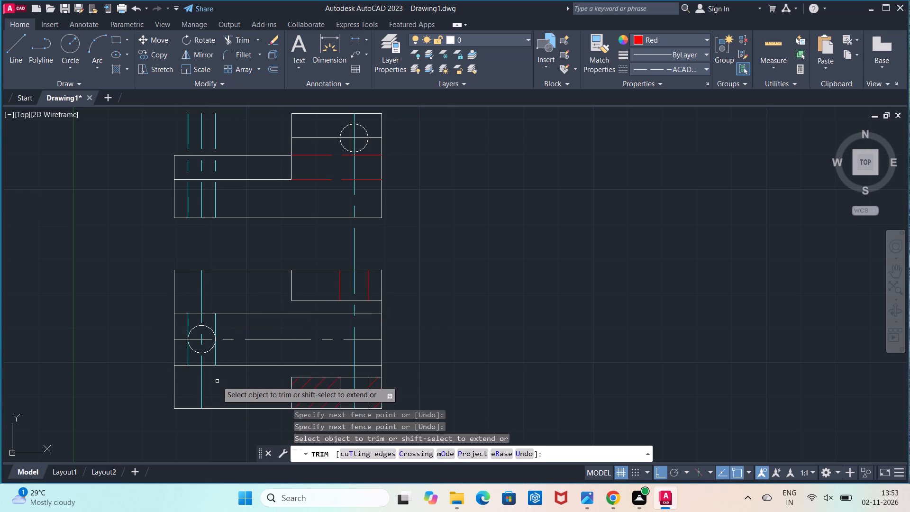
click(219, 355)
click(215, 356)
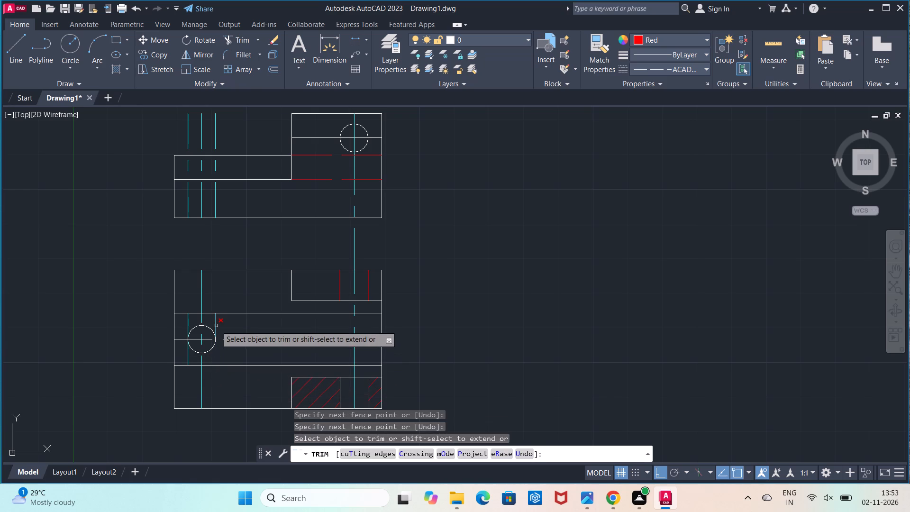
double_click(216, 324)
click(214, 324)
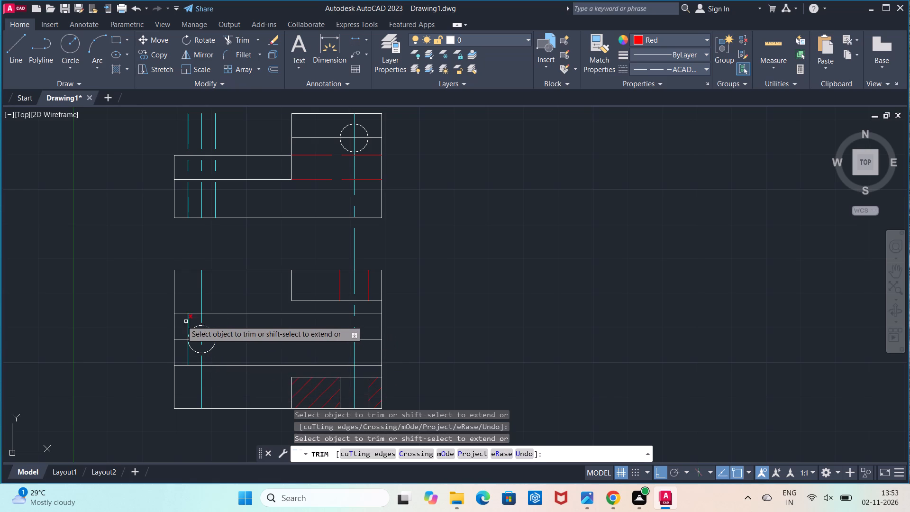
double_click(189, 316)
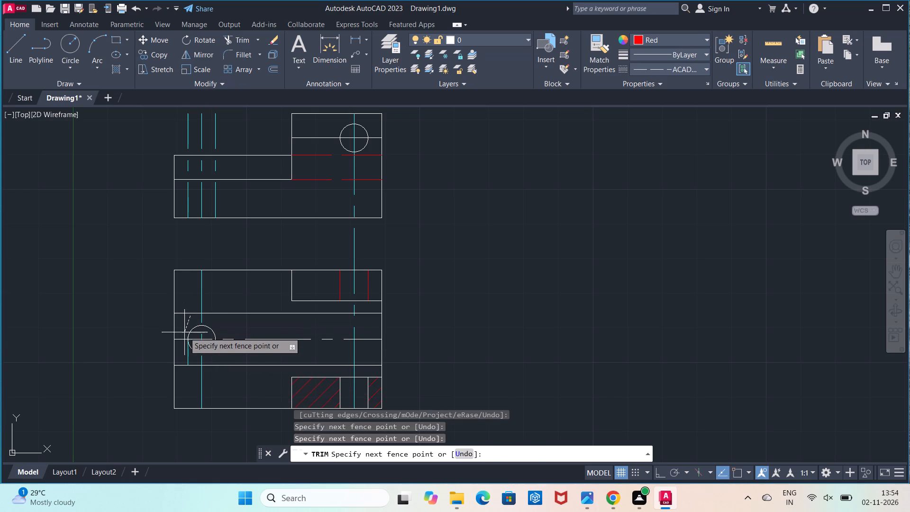
click(186, 334)
double_click(189, 355)
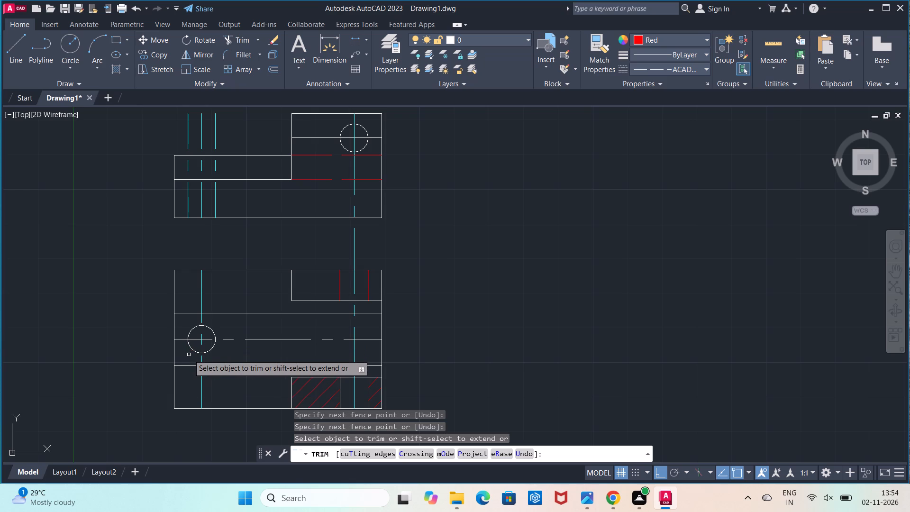
key(Escape)
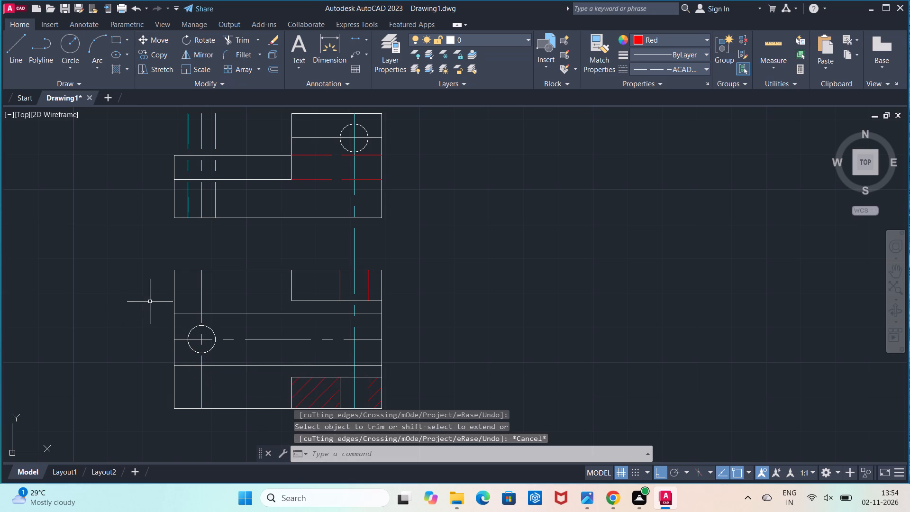
Change the colour of the lower view's horizontal centerline to Cyan.
scroll(155, 299, up, 1)
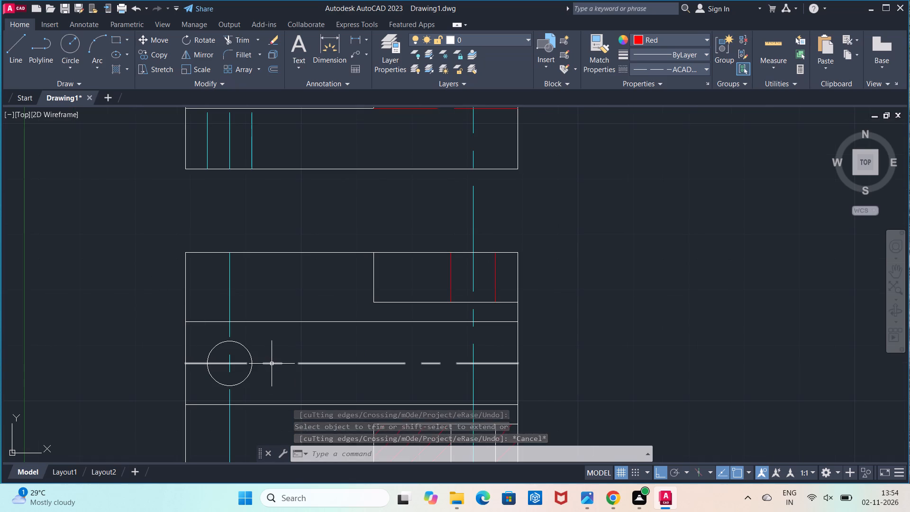
click(272, 364)
click(682, 39)
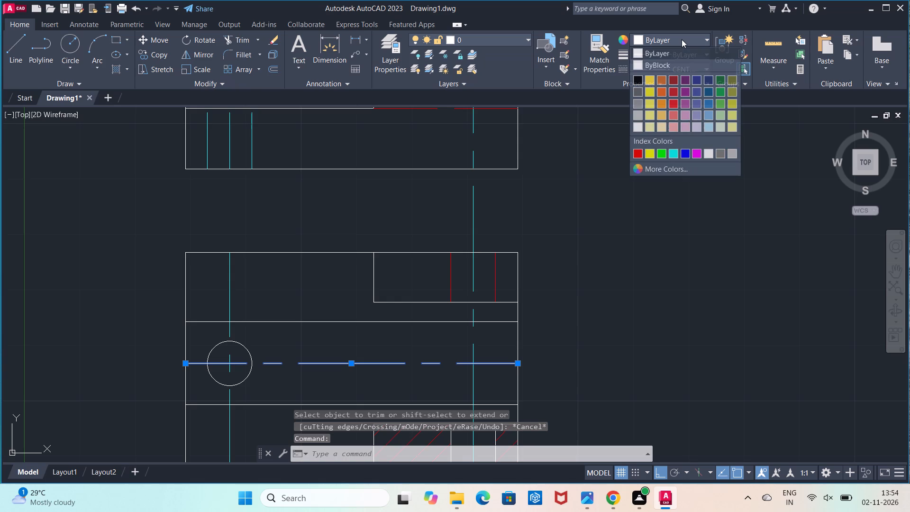
click(675, 153)
key(Escape)
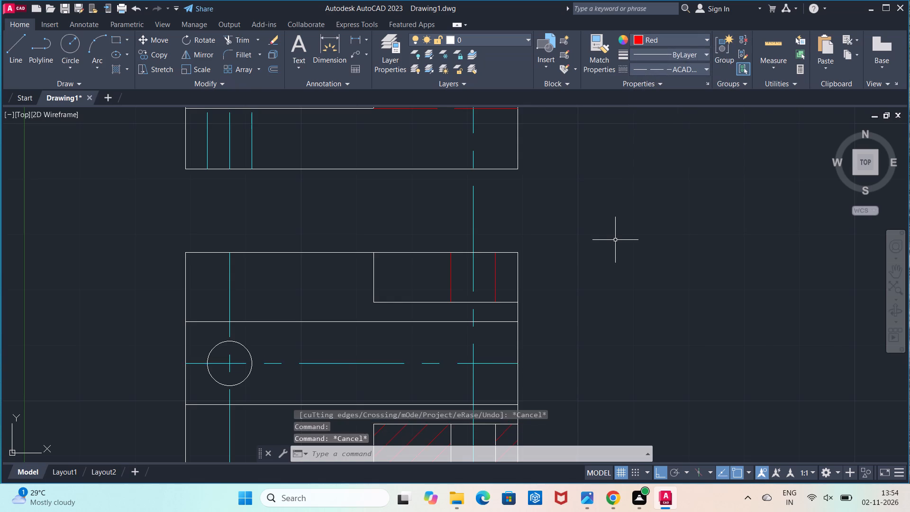
Change the colour of the two offset lines beside the upper view's left centerline to Red.
scroll(614, 240, down, 1)
middle_drag(612, 242, 593, 261)
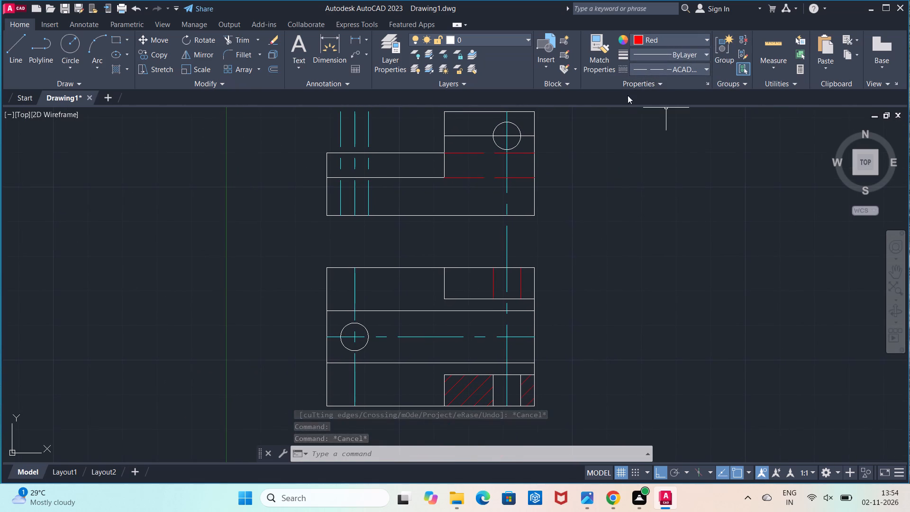
middle_click(407, 155)
middle_click(406, 174)
middle_drag(406, 177, 406, 177)
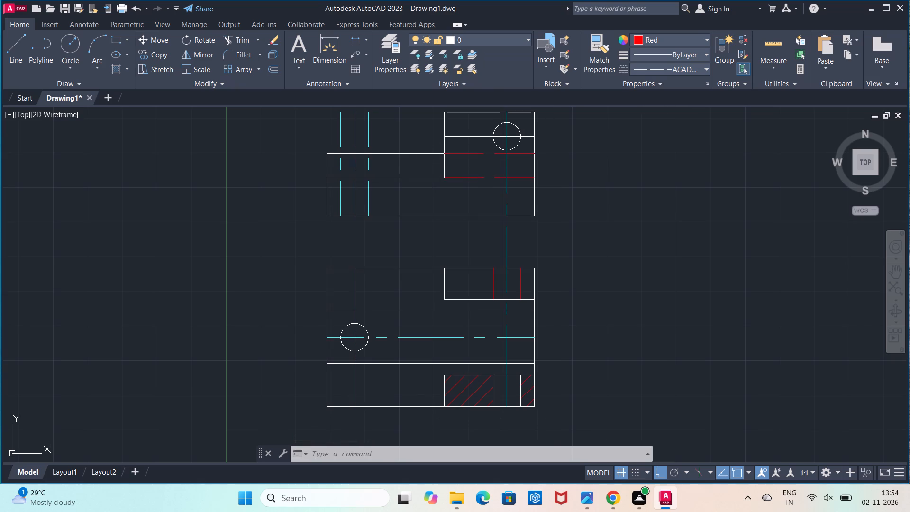
middle_drag(406, 177, 406, 190)
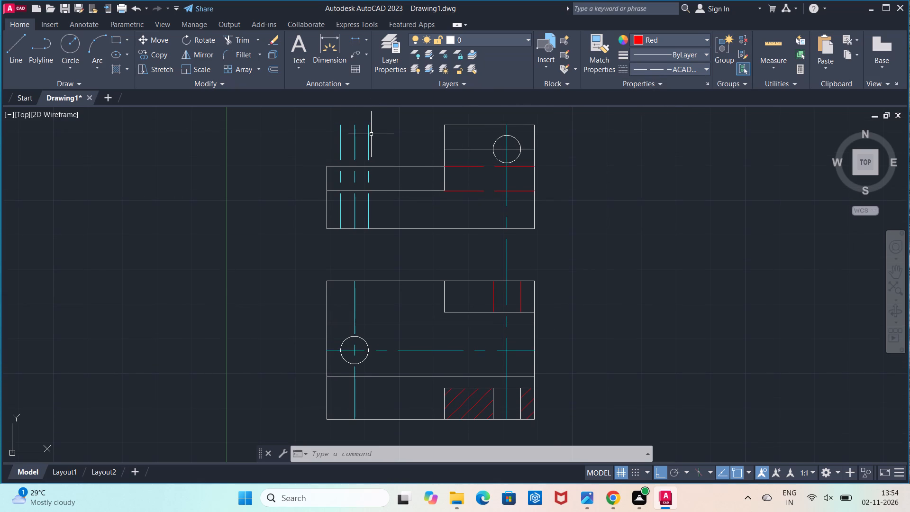
click(368, 136)
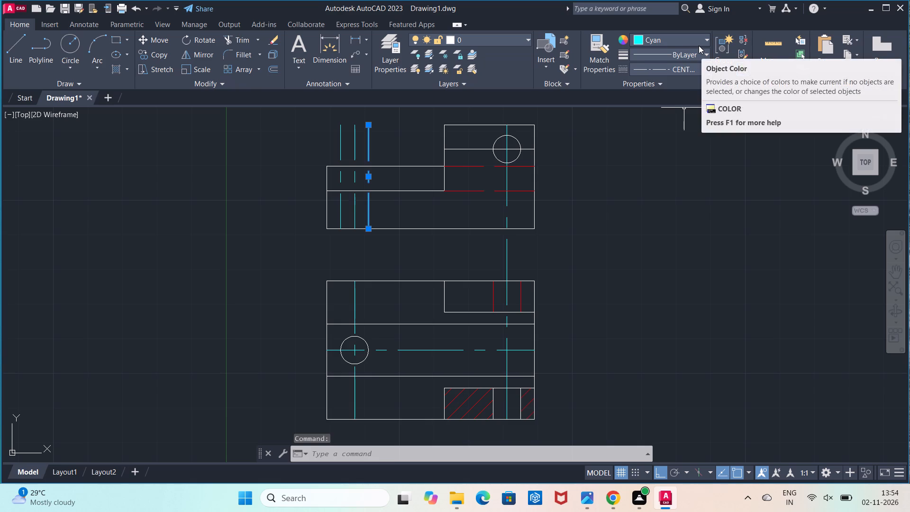
click(701, 42)
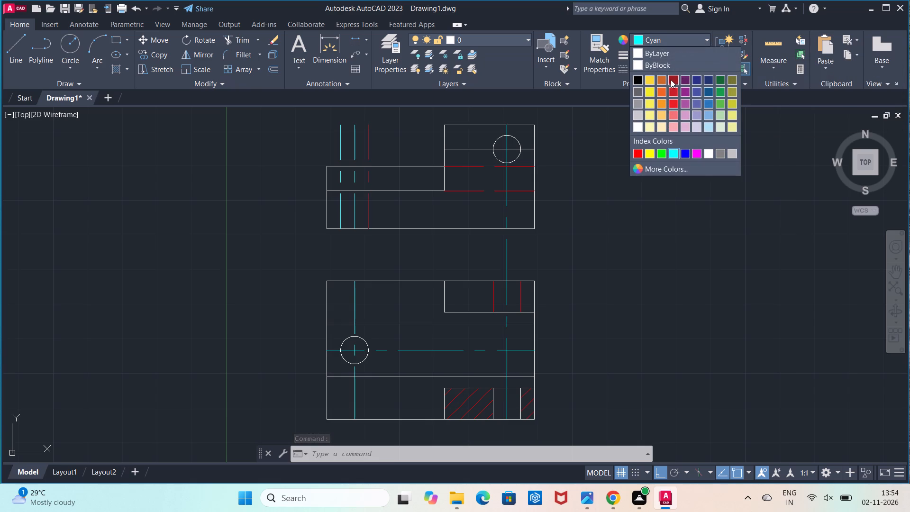
click(634, 155)
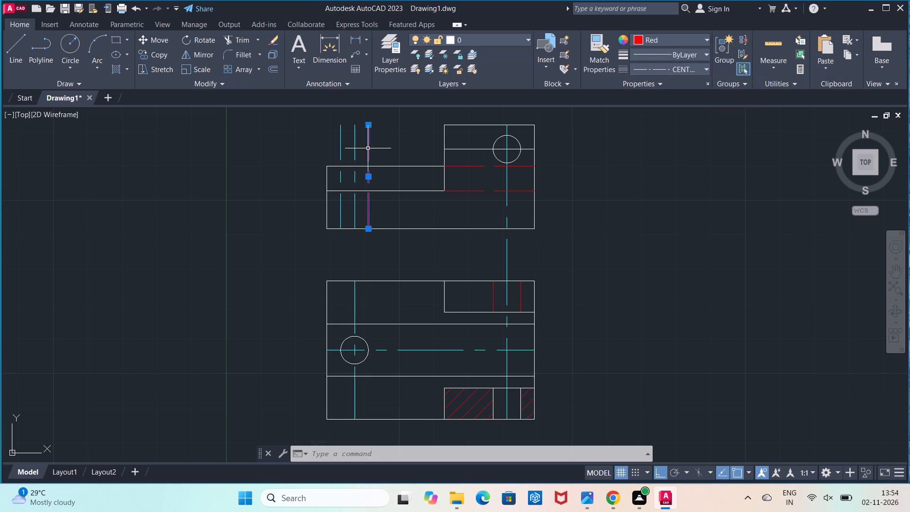
click(341, 152)
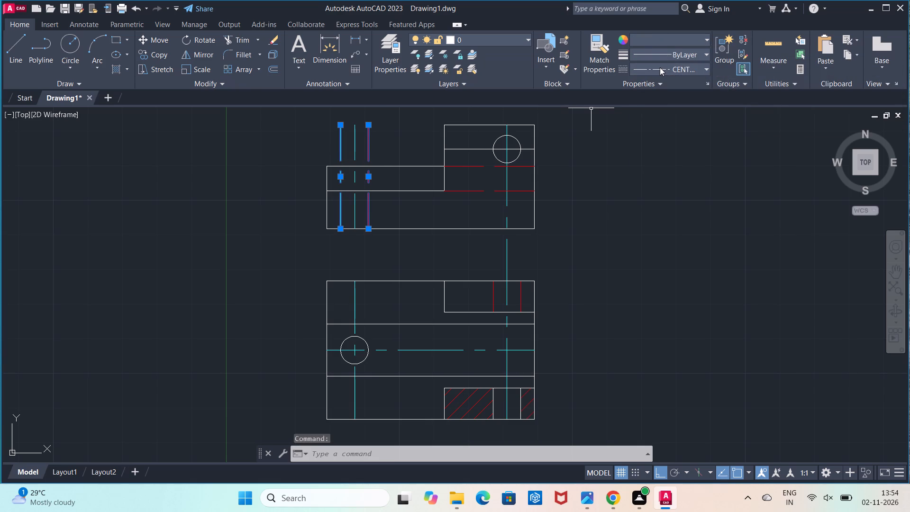
click(691, 39)
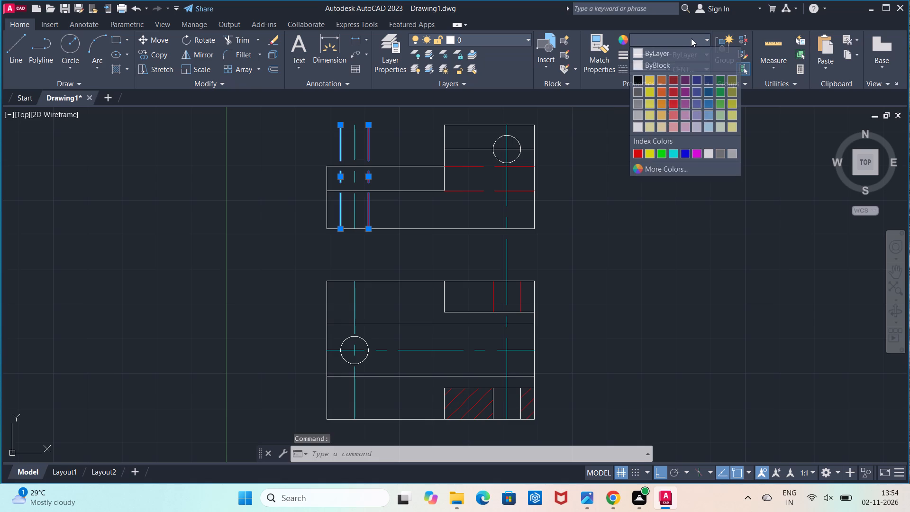
click(633, 150)
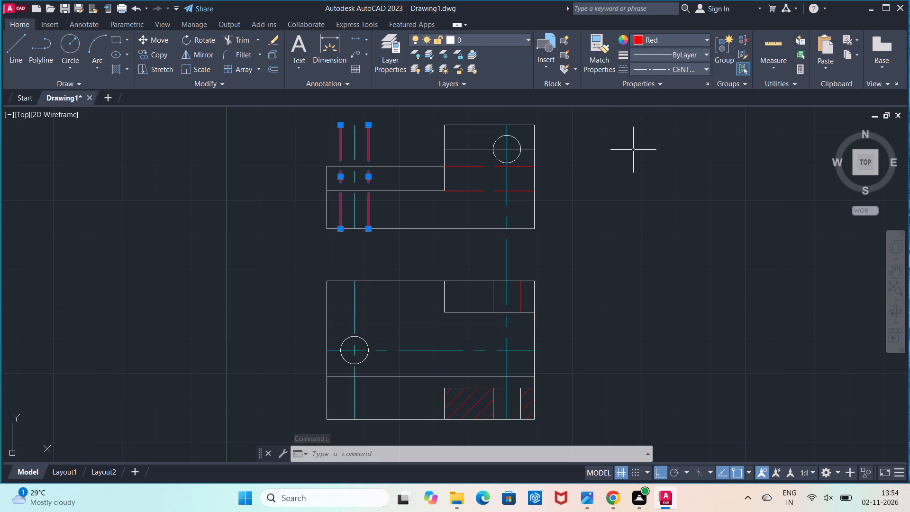
key(Escape)
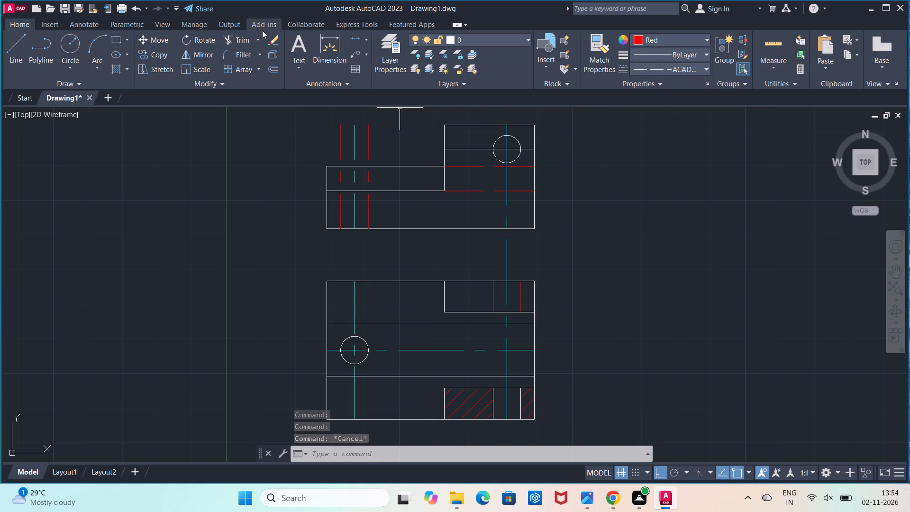
Trim the left centerline and both red lines where they project above the upper view's low step.
click(239, 35)
drag(322, 128, 363, 128)
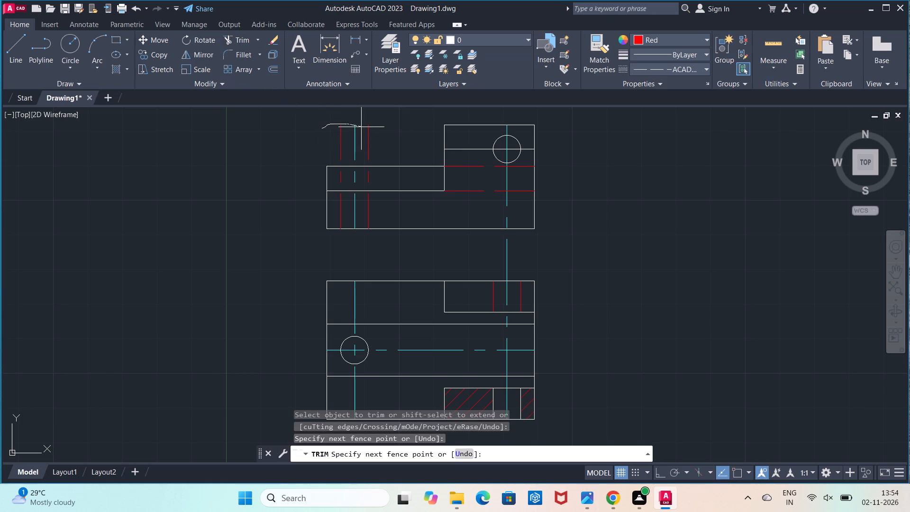
drag(363, 128, 366, 128)
drag(366, 128, 371, 127)
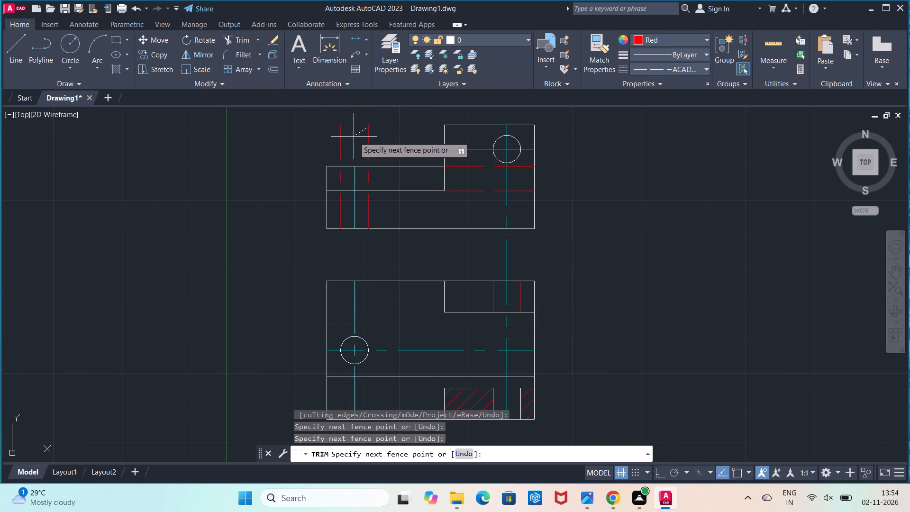
click(329, 136)
drag(362, 135, 384, 134)
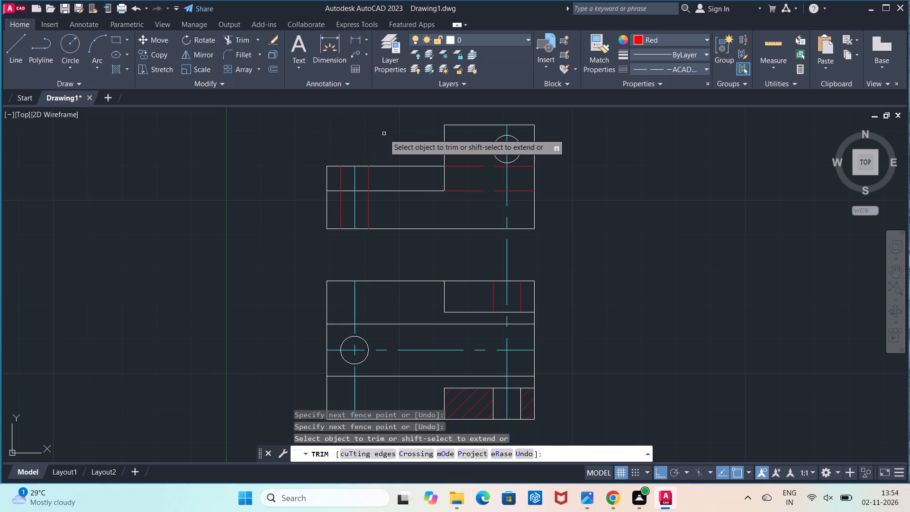
key(Escape)
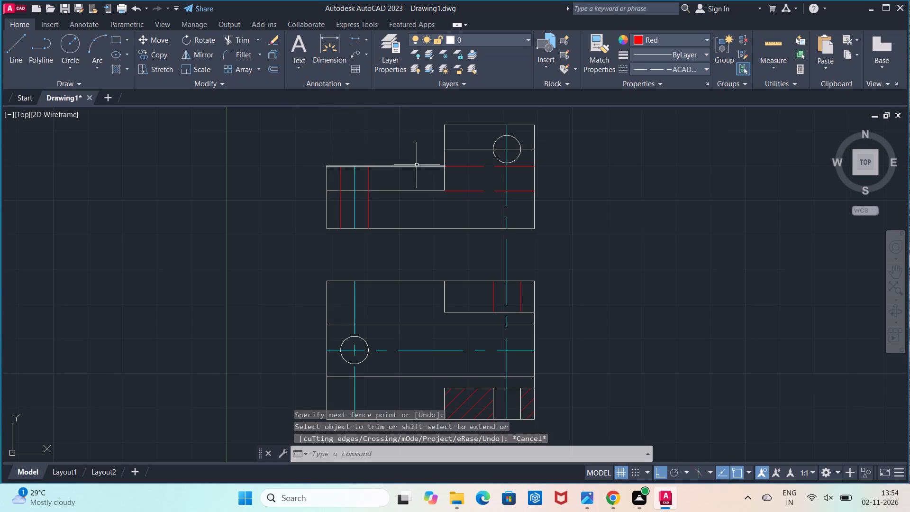
Set the linetype of the two red lines in the upper view's low step to the ACAD dashed linetype.
click(355, 196)
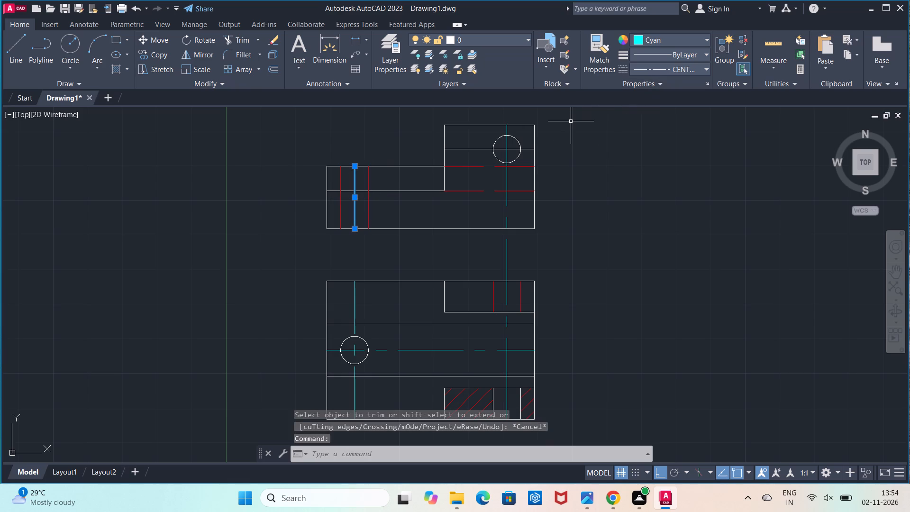
key(Escape)
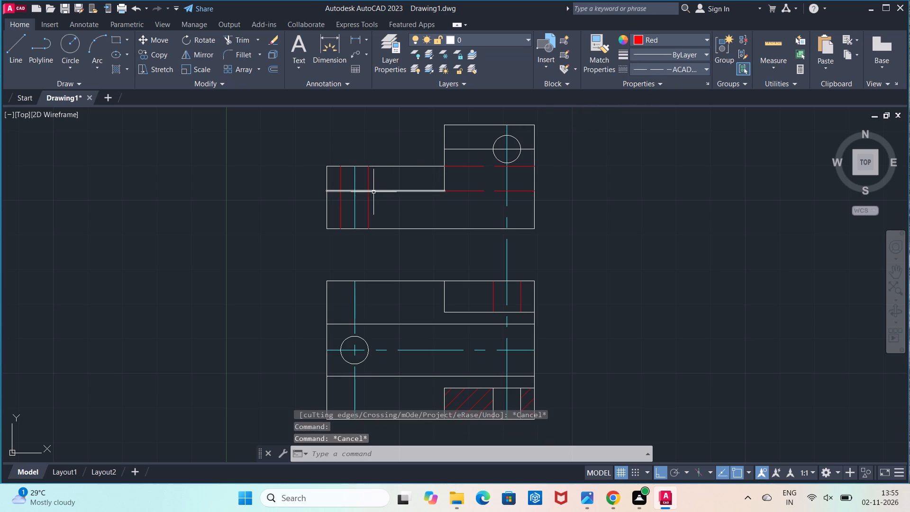
click(368, 194)
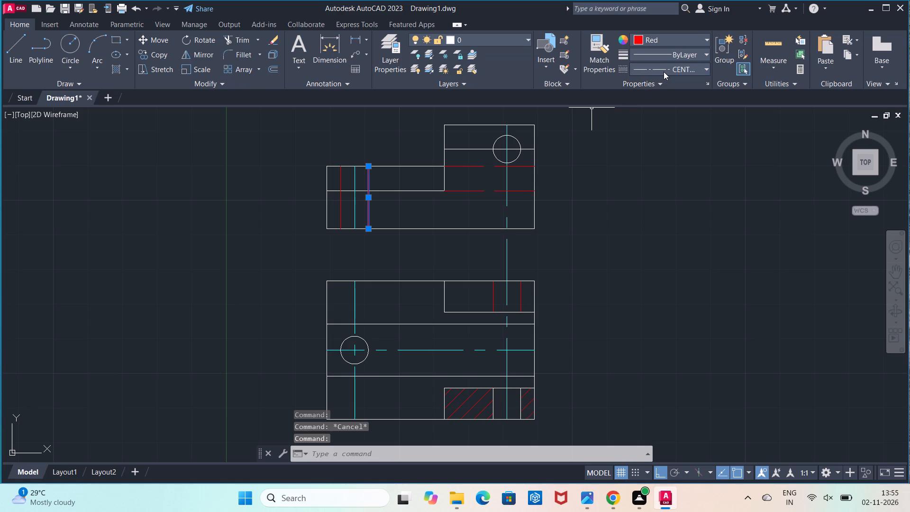
click(664, 72)
click(663, 106)
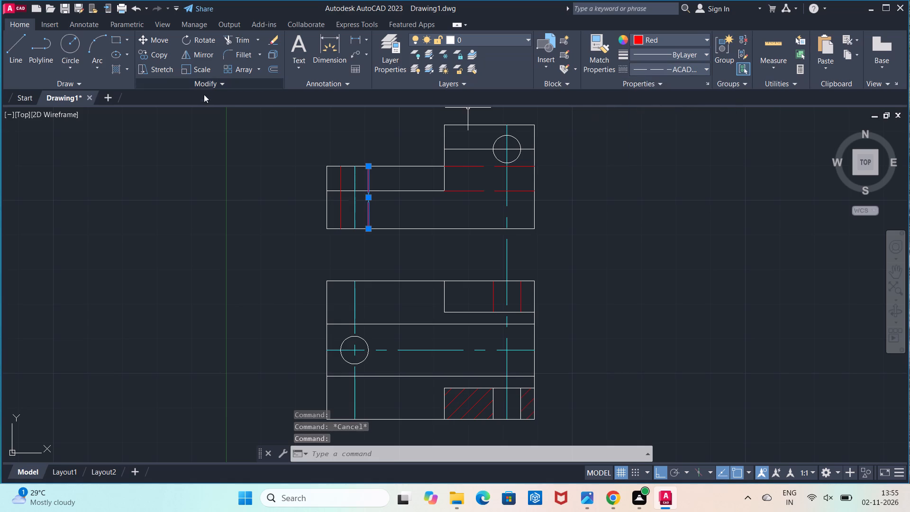
click(339, 201)
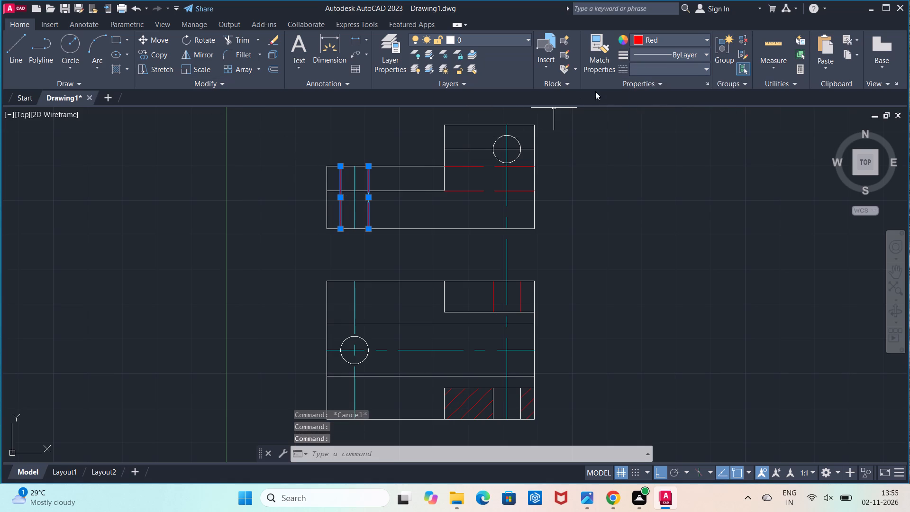
click(657, 69)
click(661, 107)
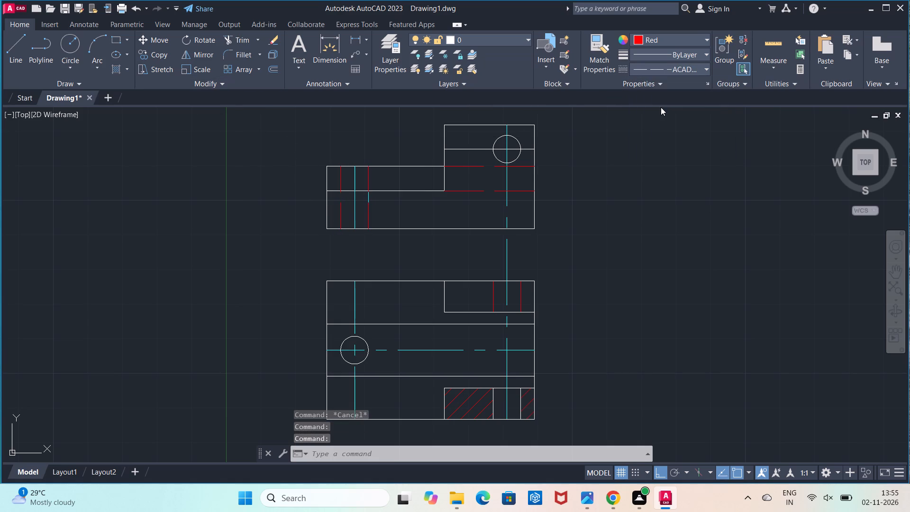
key(Escape)
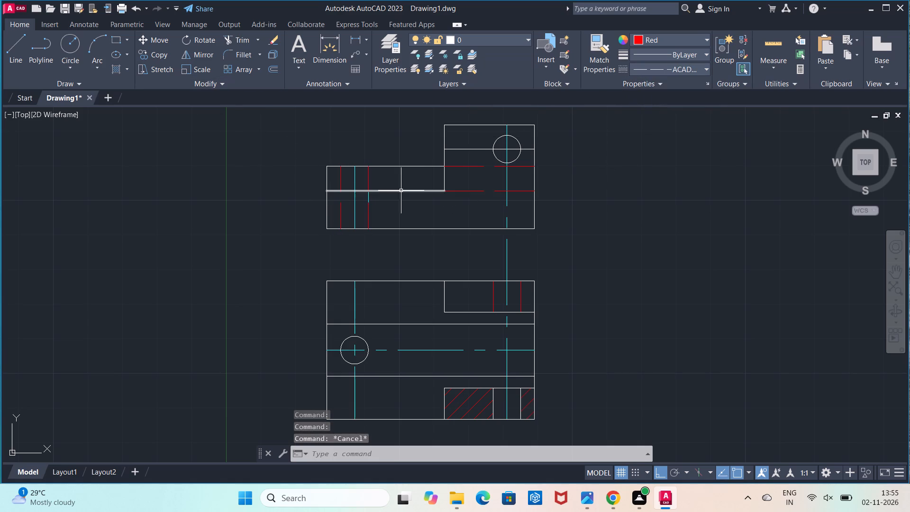
Trim the right-hand red hidden line and the cyan line overlapping it below the low step's inner horizontal edge.
scroll(395, 191, up, 1)
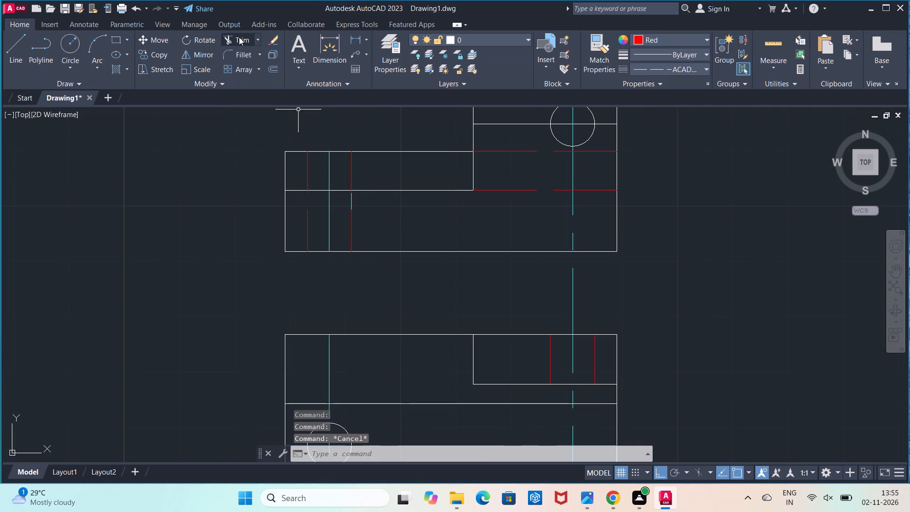
click(239, 37)
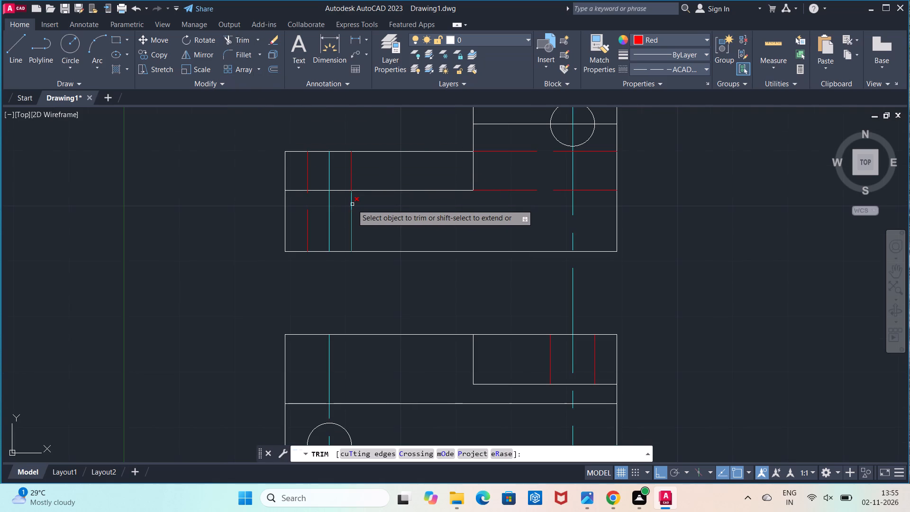
click(352, 204)
click(352, 205)
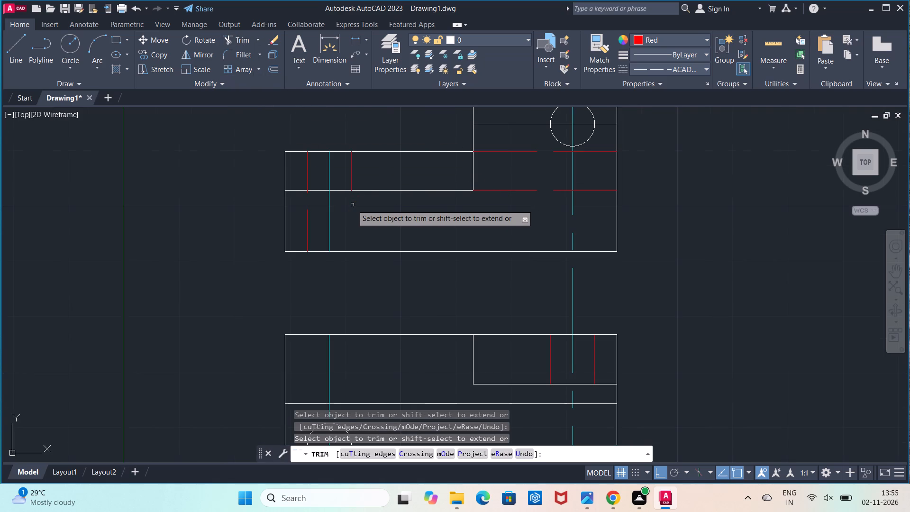
key(Escape)
Extend the shortened red hidden line down to the upper view's bottom edge.
click(258, 39)
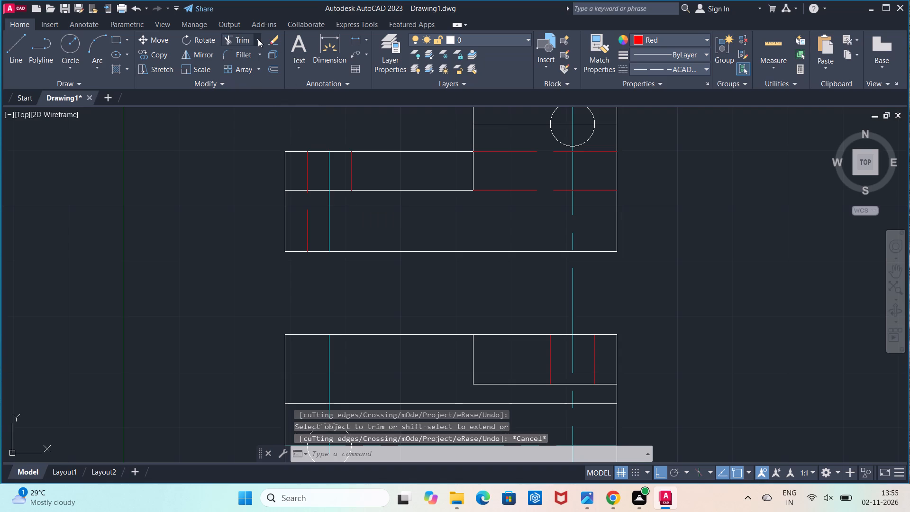
click(253, 79)
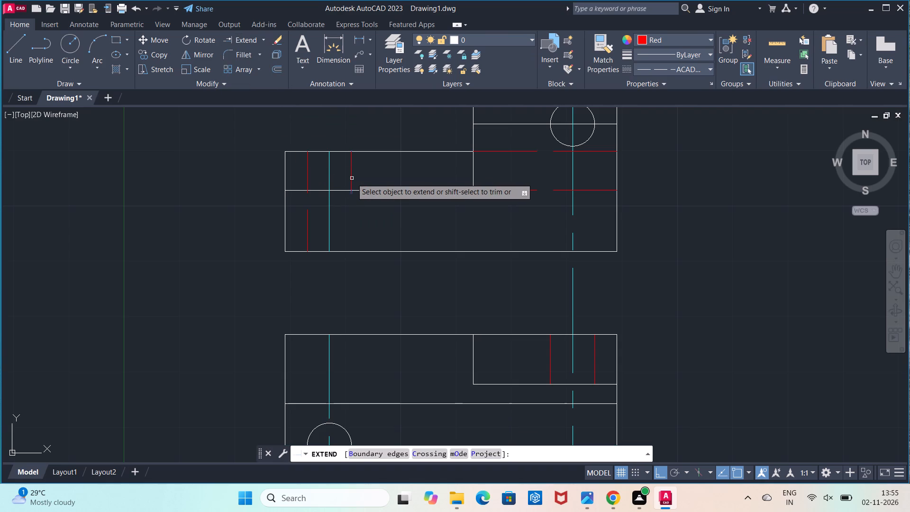
click(352, 178)
key(Escape)
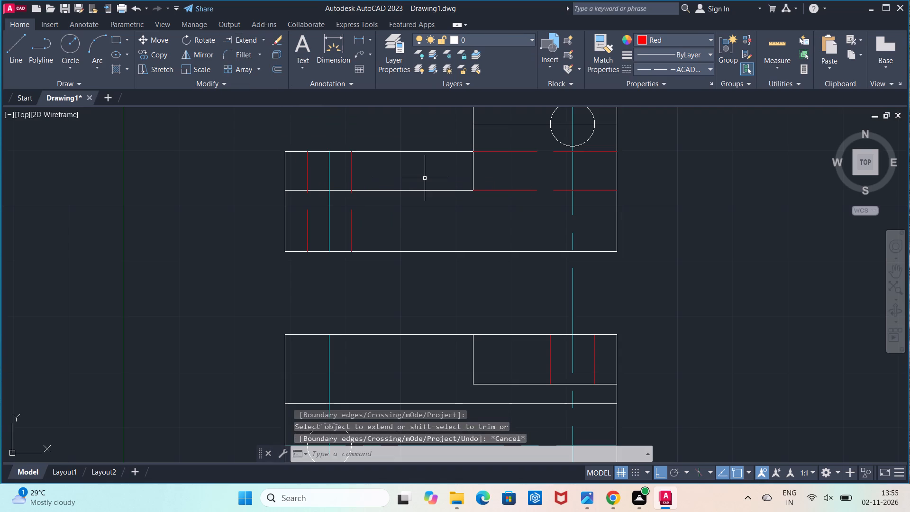
Set the current object colour to ByLayer for new geometry.
scroll(432, 180, down, 2)
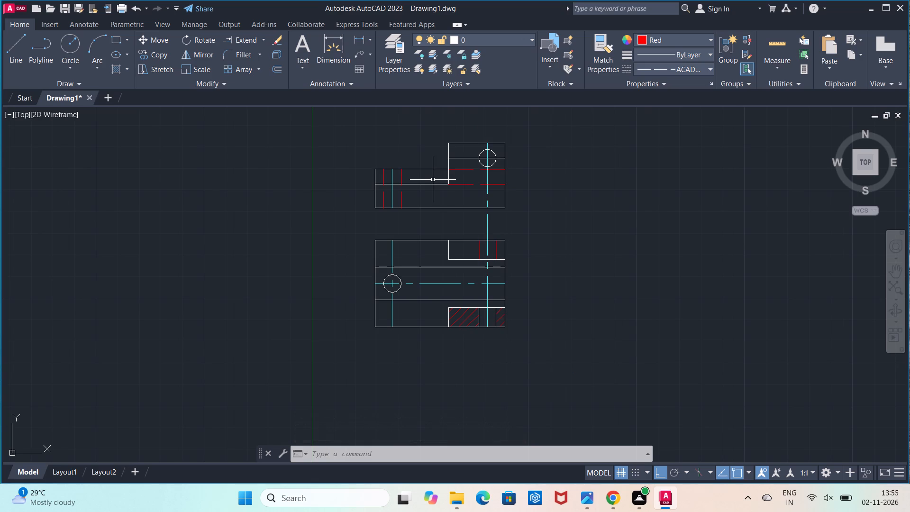
middle_drag(526, 222, 412, 204)
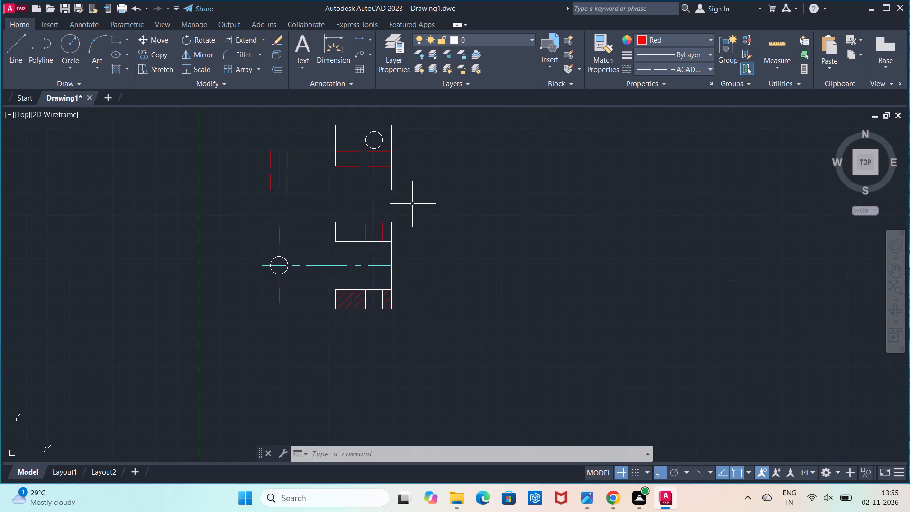
scroll(412, 204, down, 1)
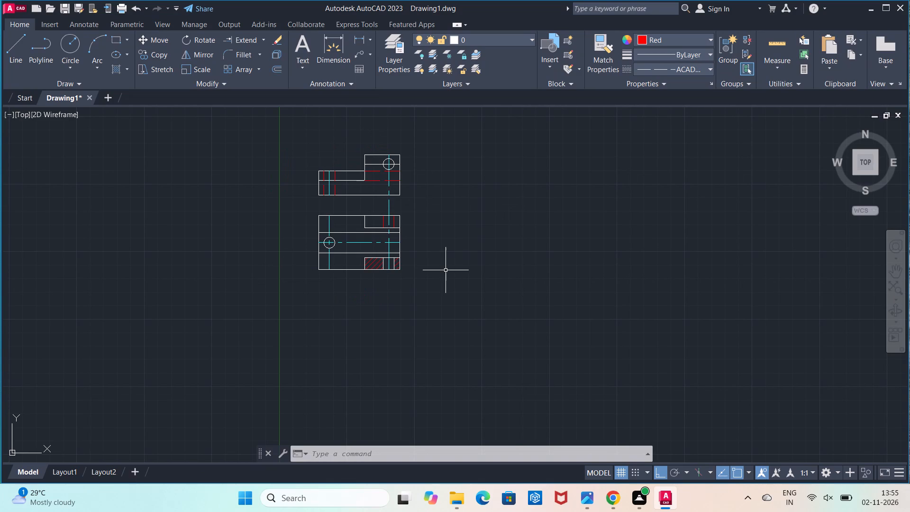
middle_drag(446, 270, 428, 274)
middle_drag(377, 281, 363, 282)
middle_drag(353, 283, 346, 283)
middle_drag(336, 284, 328, 284)
middle_click(322, 284)
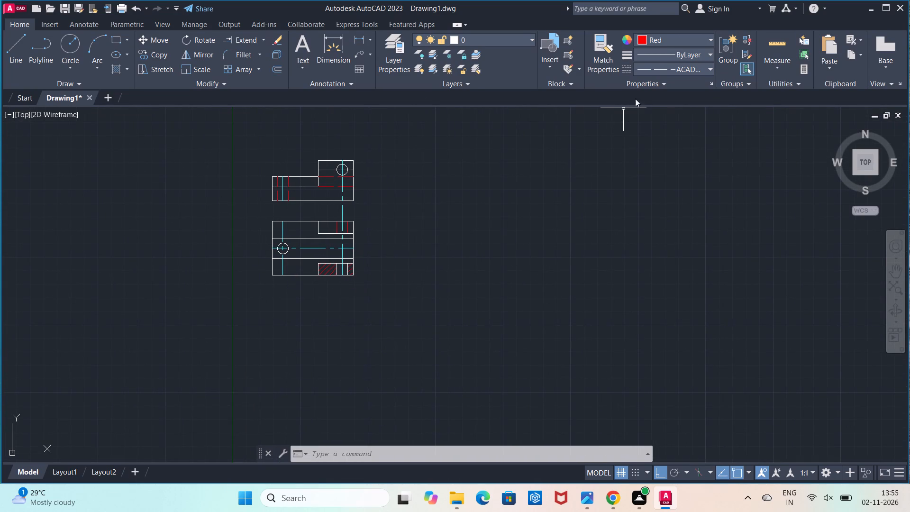
click(666, 43)
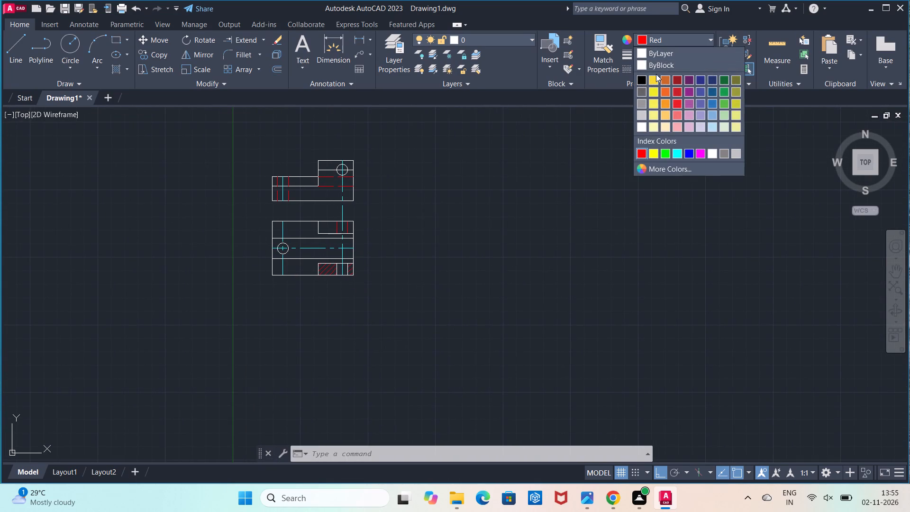
click(662, 55)
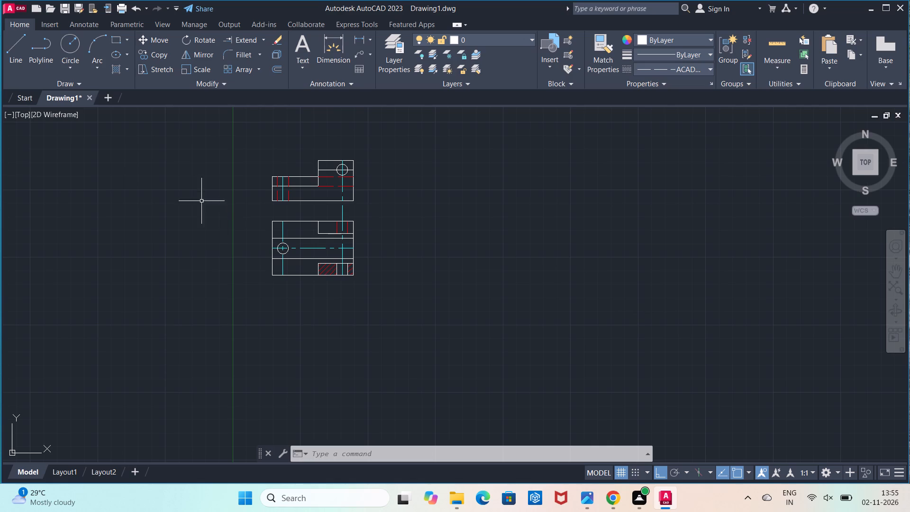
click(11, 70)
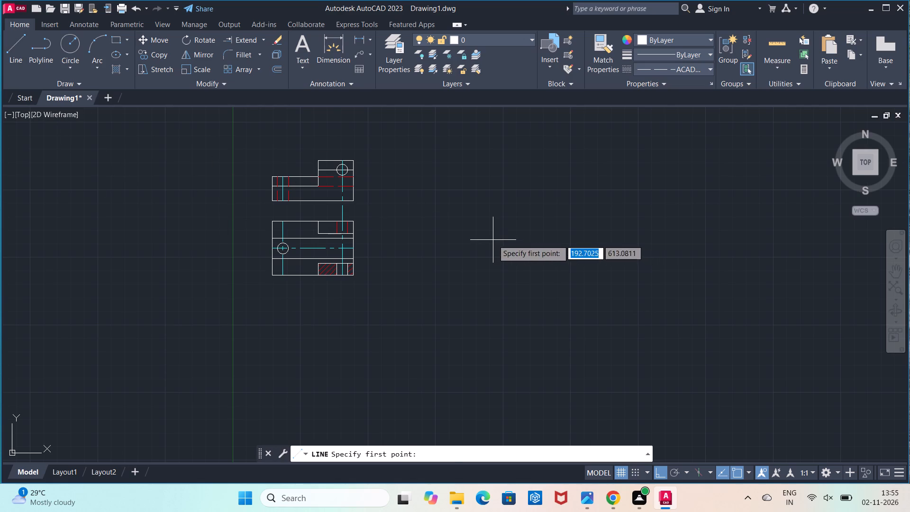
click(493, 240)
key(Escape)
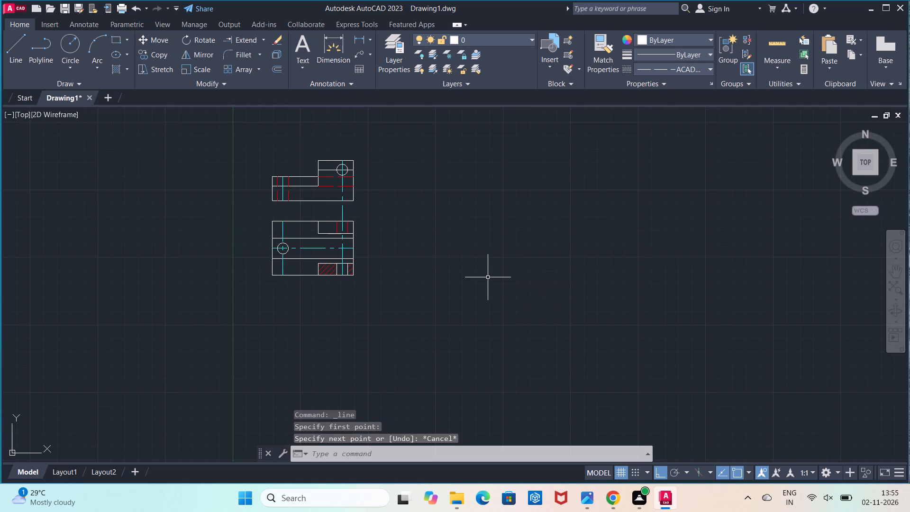
With the linetype set to ByLayer, draw a 54-unit horizontal line in the empty space right of the two views.
click(664, 74)
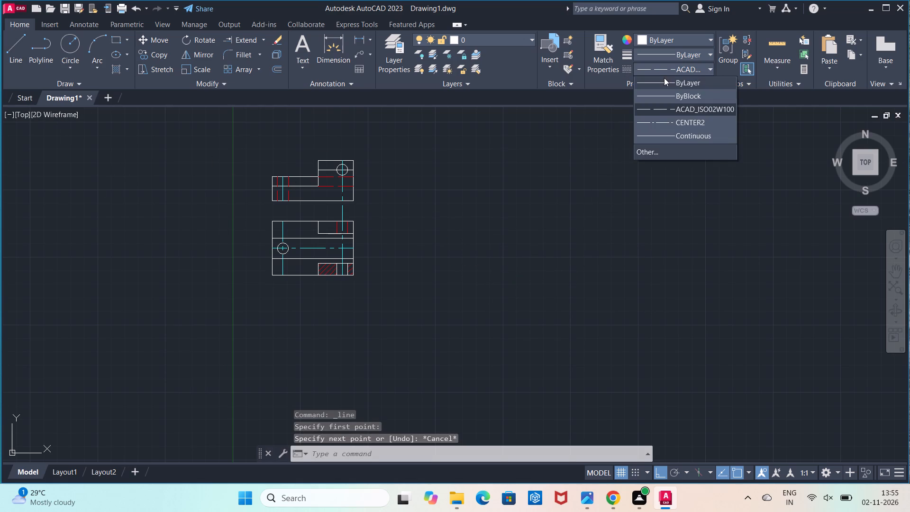
click(664, 80)
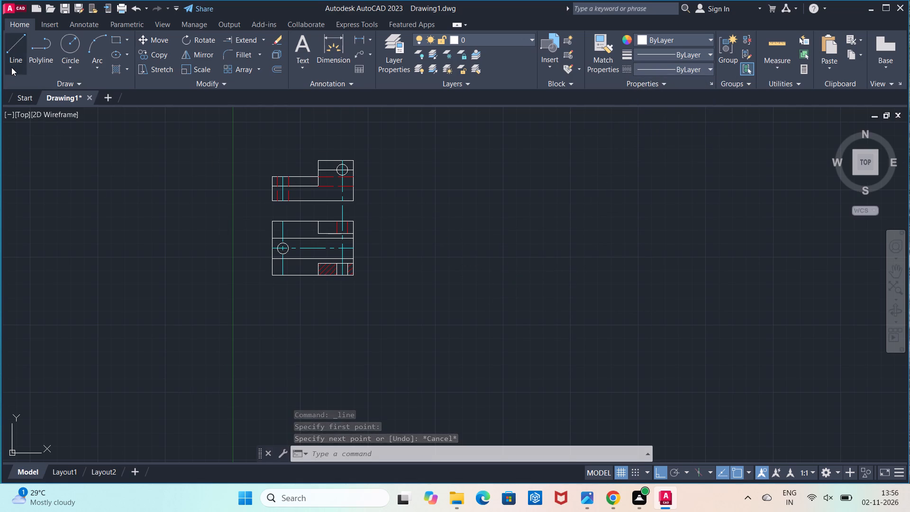
click(13, 63)
click(477, 218)
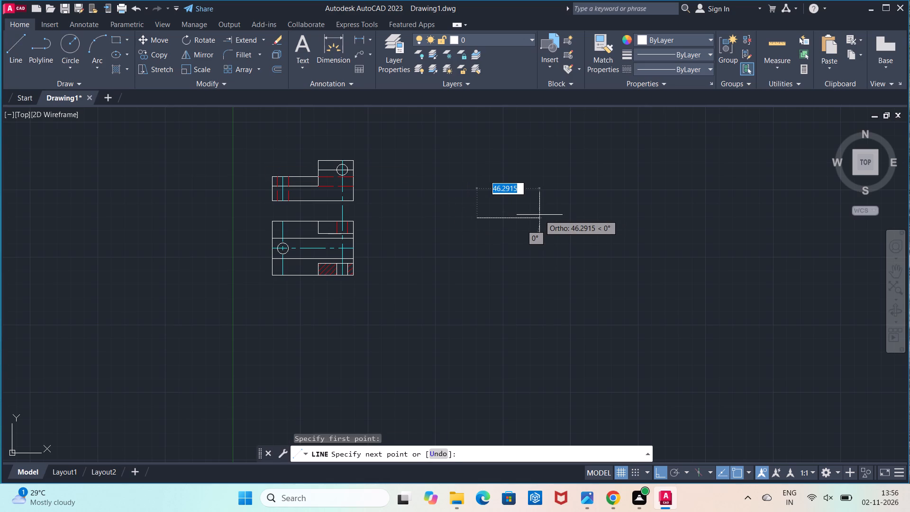
text(54)
key(Return)
key(Escape)
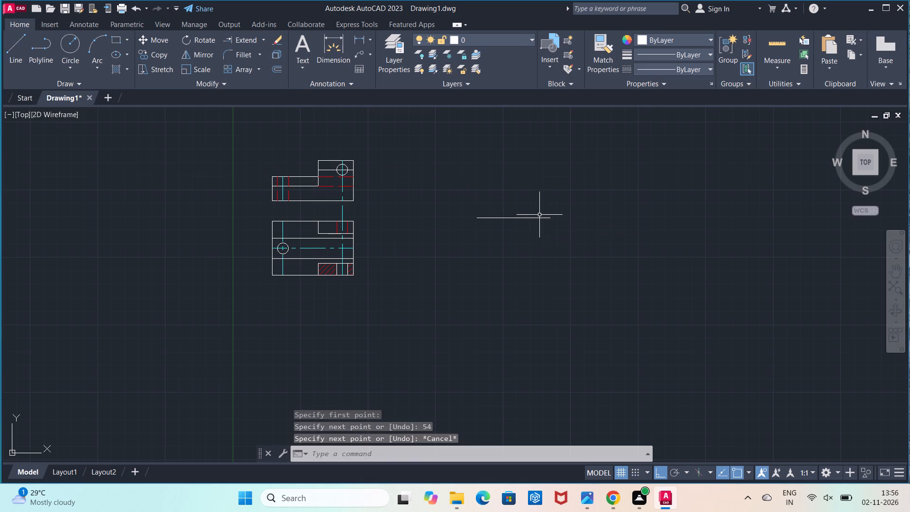
Complete a 54 by 30 rectangle below the new line by drawing its left, bottom and right sides.
scroll(539, 215, up, 1)
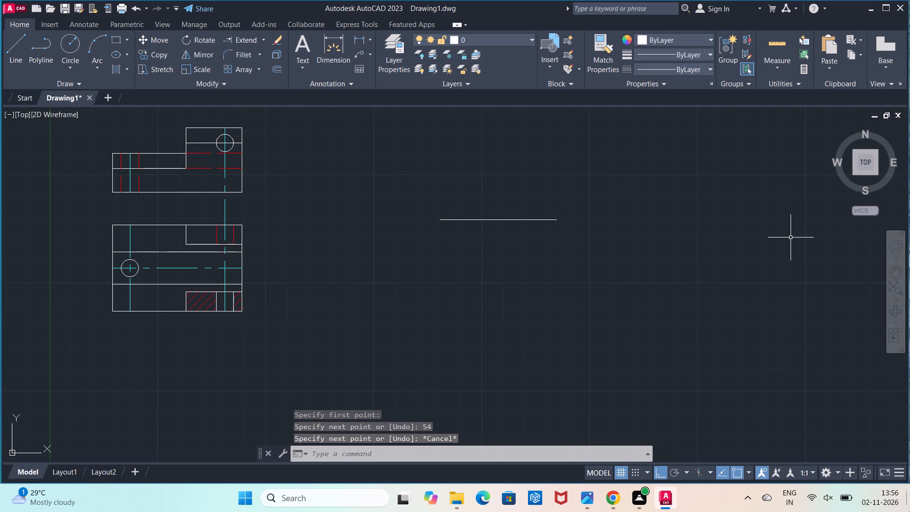
click(21, 51)
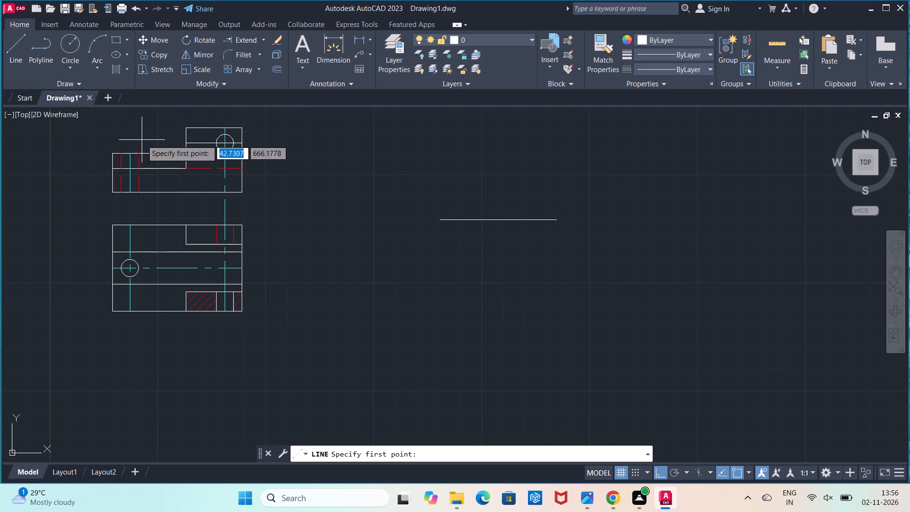
click(440, 221)
text(30)
key(Return)
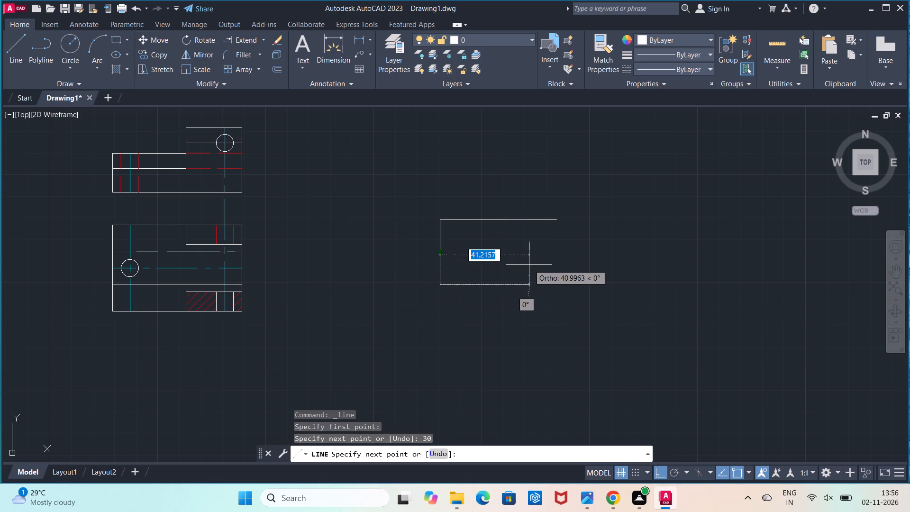
text(54)
key(Return)
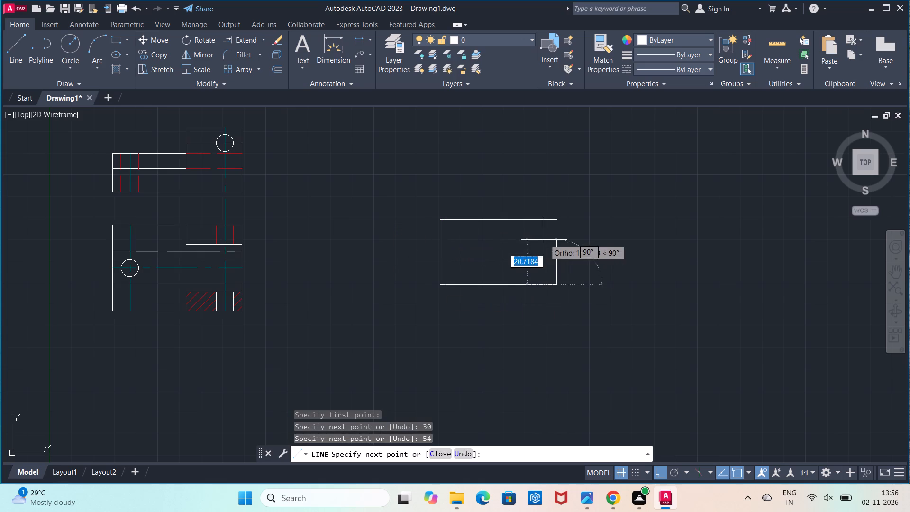
click(556, 222)
key(Escape)
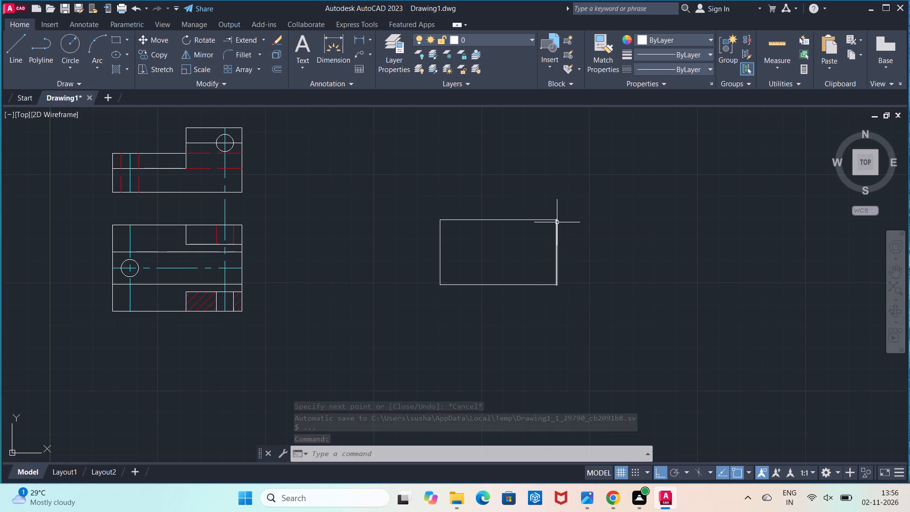
Draw a horizontal cyan CENTER2 centerline across the new rectangle between the midpoints of its left and right sides.
scroll(557, 222, up, 1)
scroll(557, 222, down, 1)
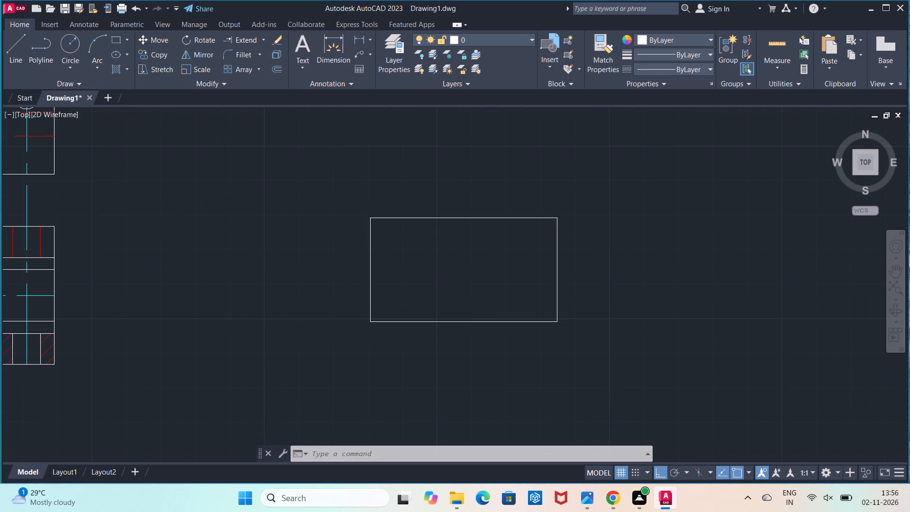
middle_drag(557, 222, 546, 227)
middle_drag(476, 251, 425, 274)
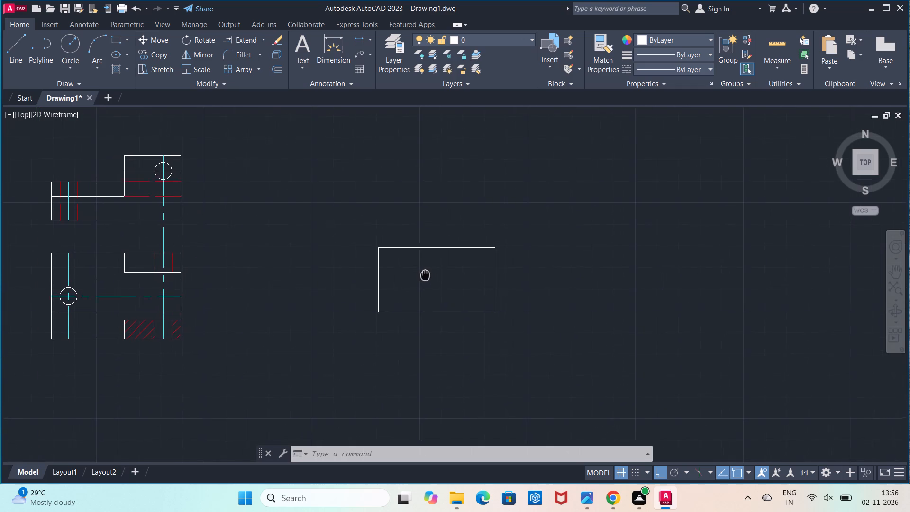
middle_drag(425, 274, 424, 274)
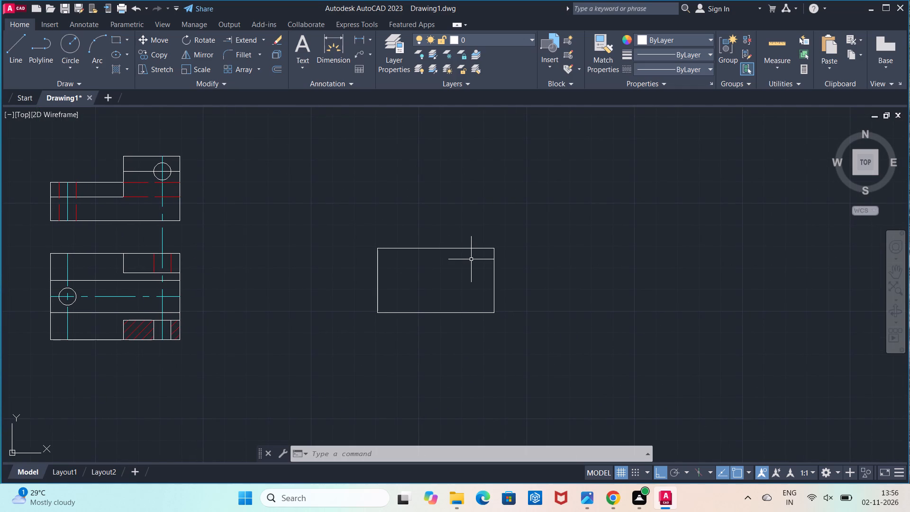
click(658, 72)
click(681, 133)
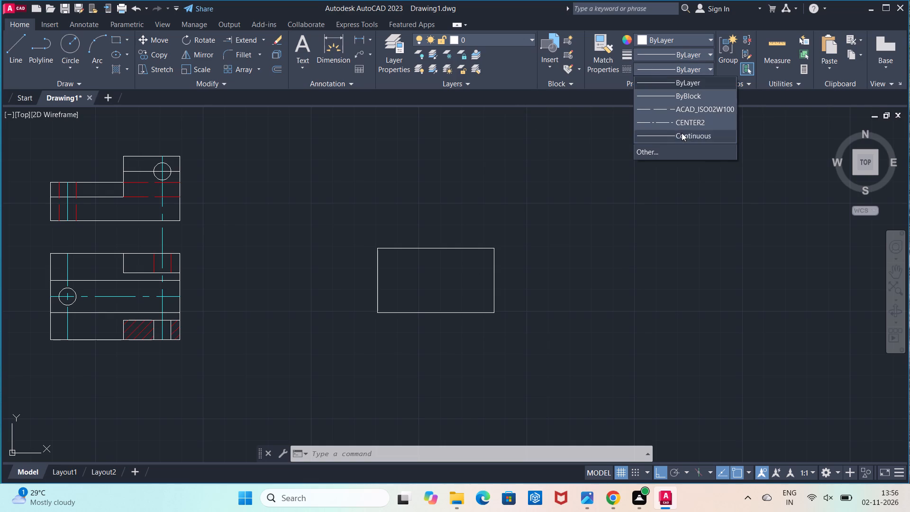
click(682, 72)
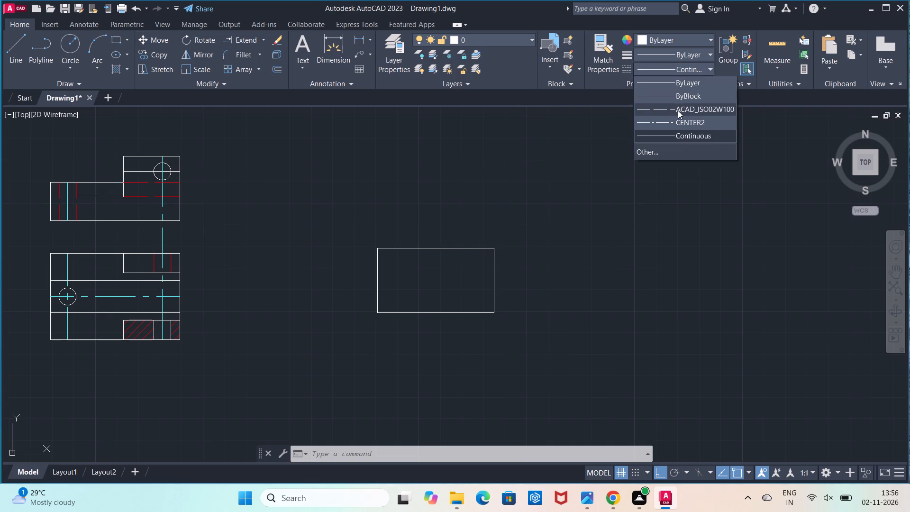
click(681, 119)
click(669, 41)
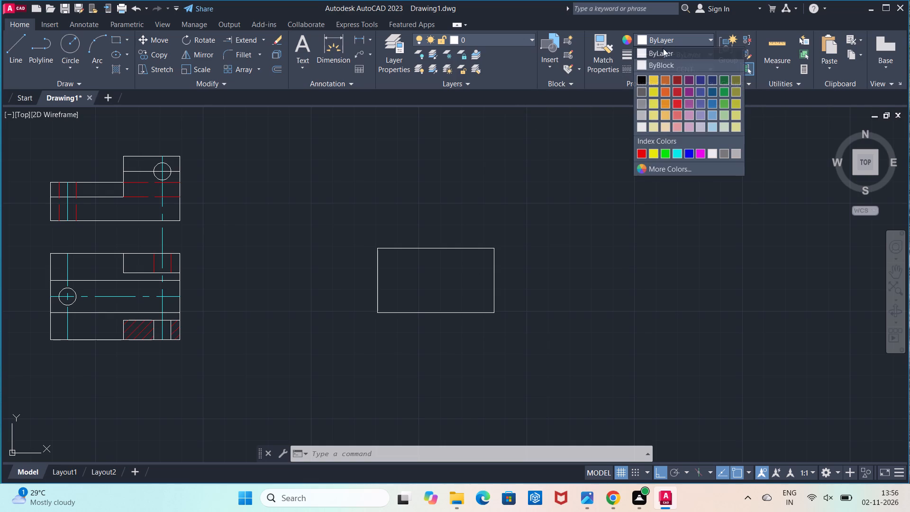
click(678, 149)
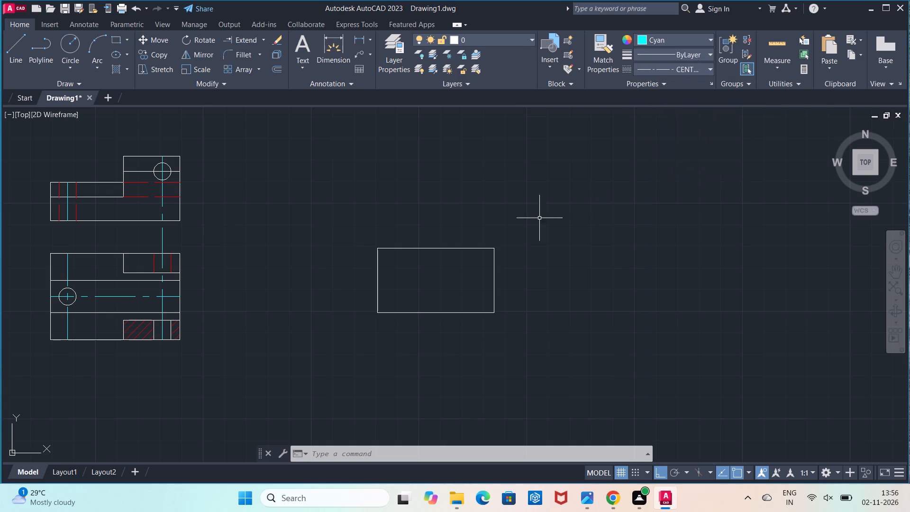
click(6, 45)
click(380, 281)
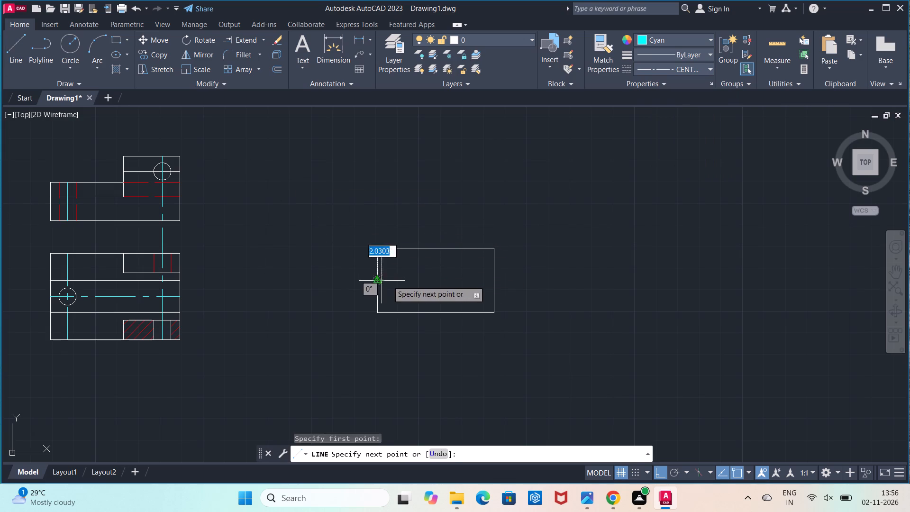
click(500, 282)
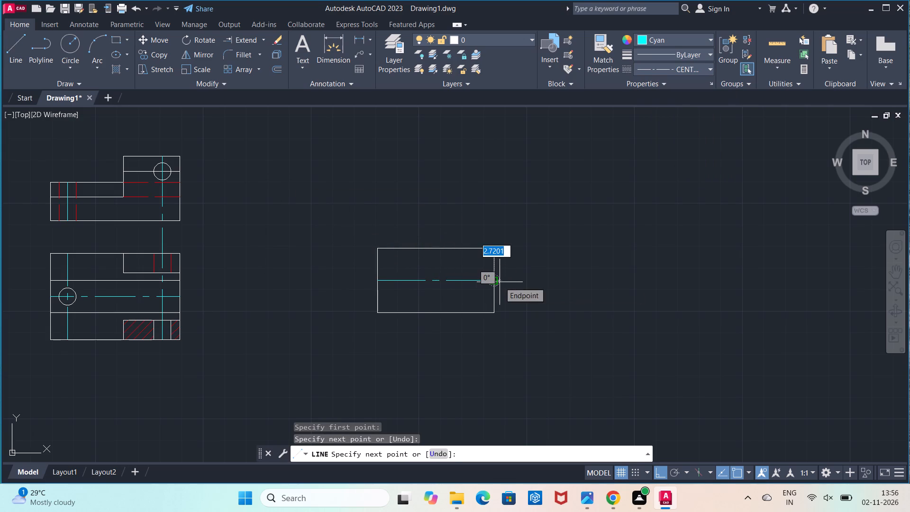
key(Escape)
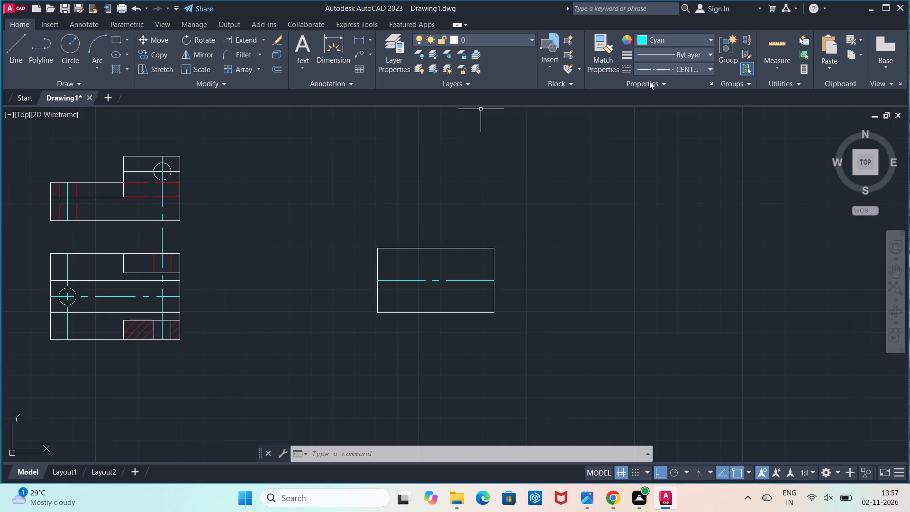
Set the current linetype to ByLayer and offset the rectangle's bottom edge 22 units upward.
click(673, 68)
click(689, 89)
click(280, 67)
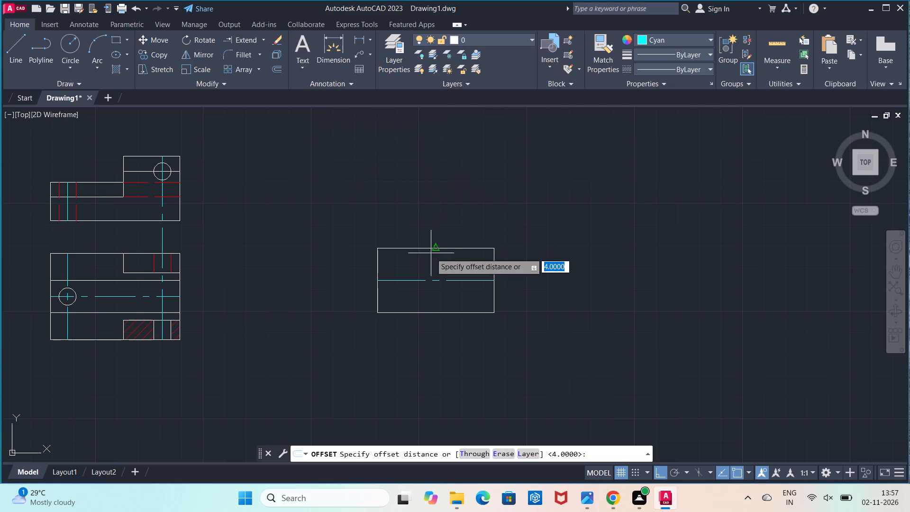
click(434, 311)
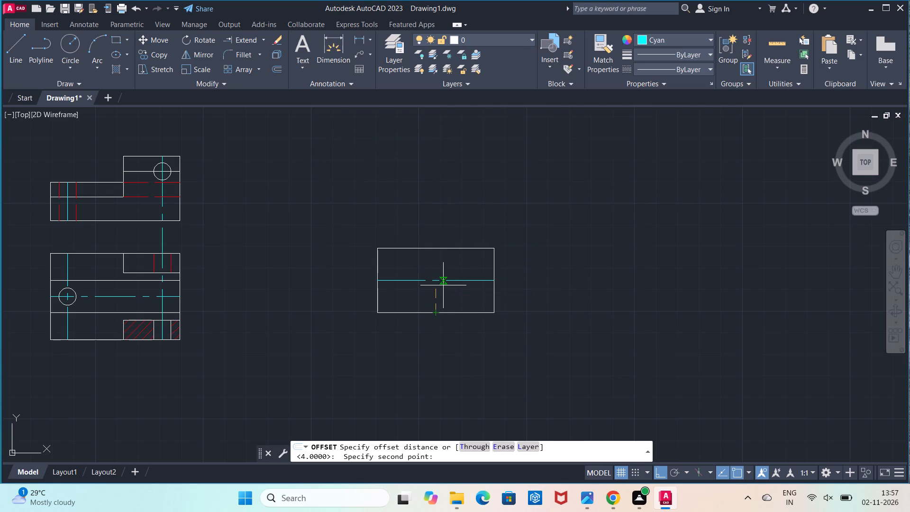
text(22)
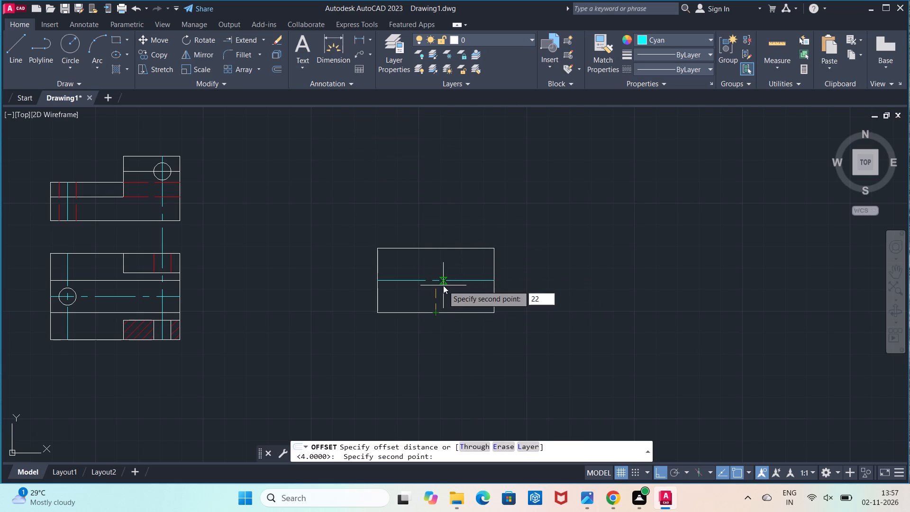
key(Return)
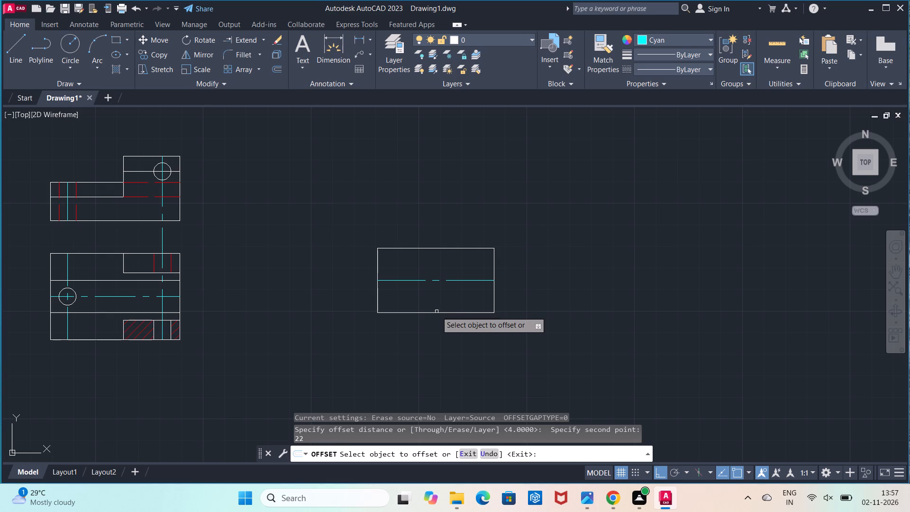
click(439, 311)
click(442, 300)
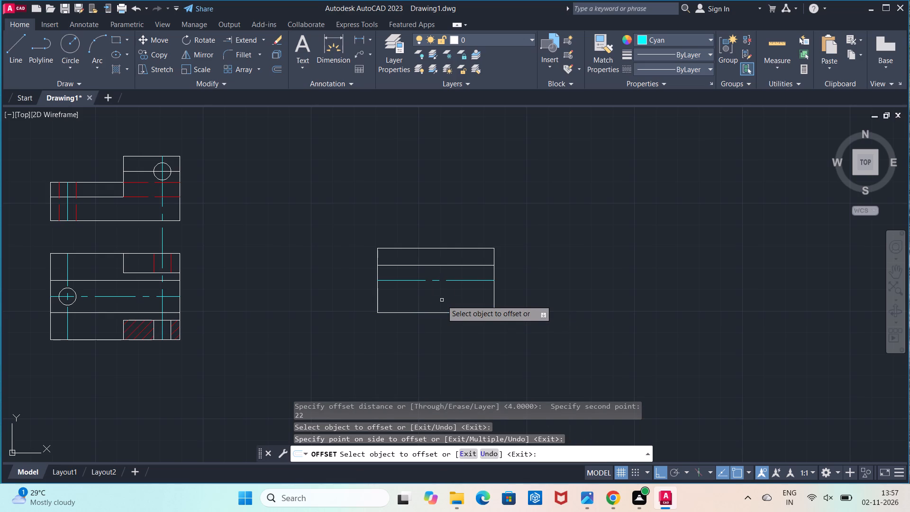
key(Escape)
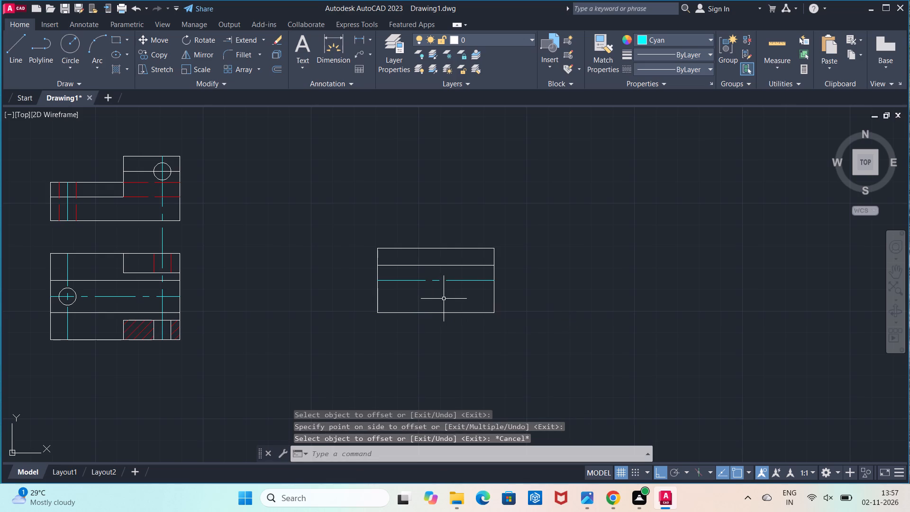
Check the spacing between the rectangle's top edge and the offset line with a temporary linear dimension.
scroll(444, 299, up, 2)
scroll(444, 299, down, 1)
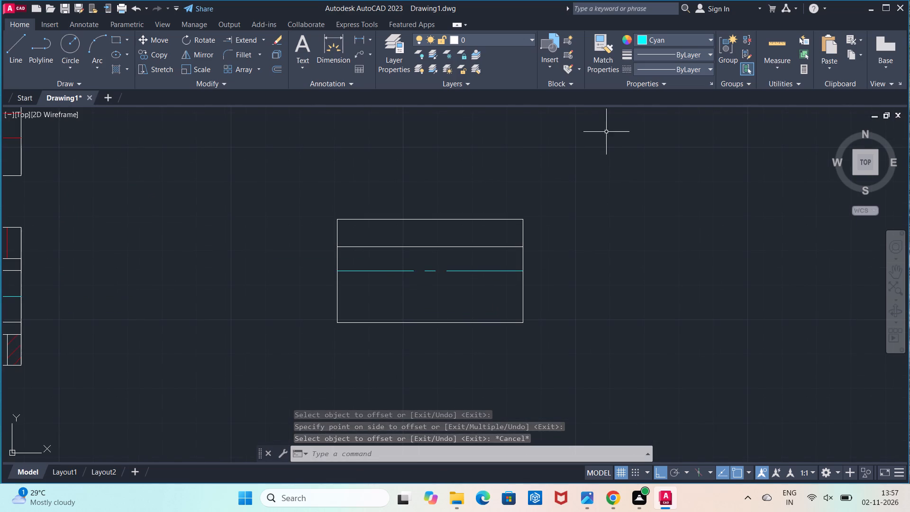
click(355, 39)
click(523, 219)
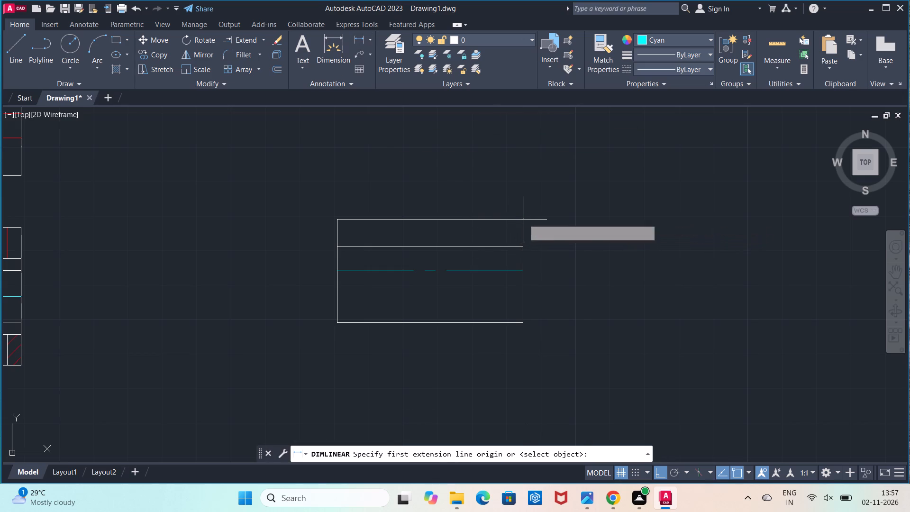
click(523, 244)
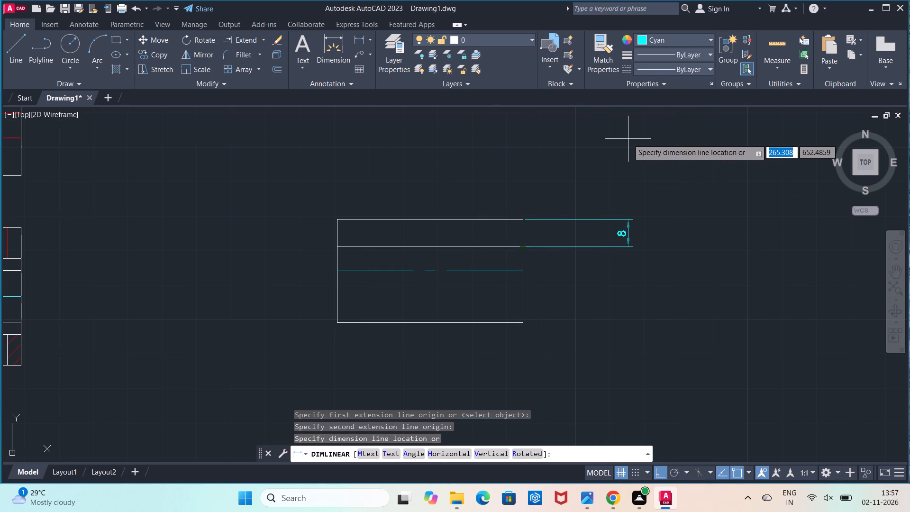
key(Escape)
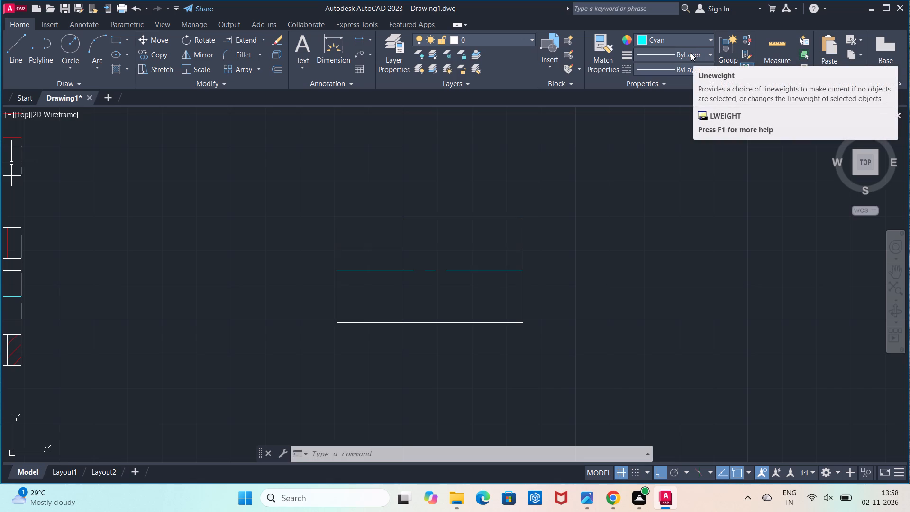
Draw a vertical cyan CENTER2 centerline from the midpoint of the rectangle's bottom edge up to its top edge.
click(686, 64)
click(678, 119)
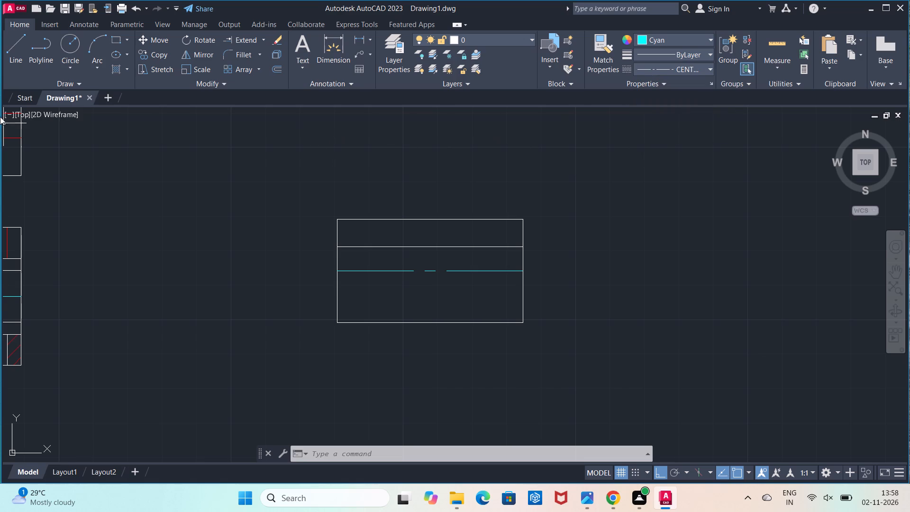
click(19, 69)
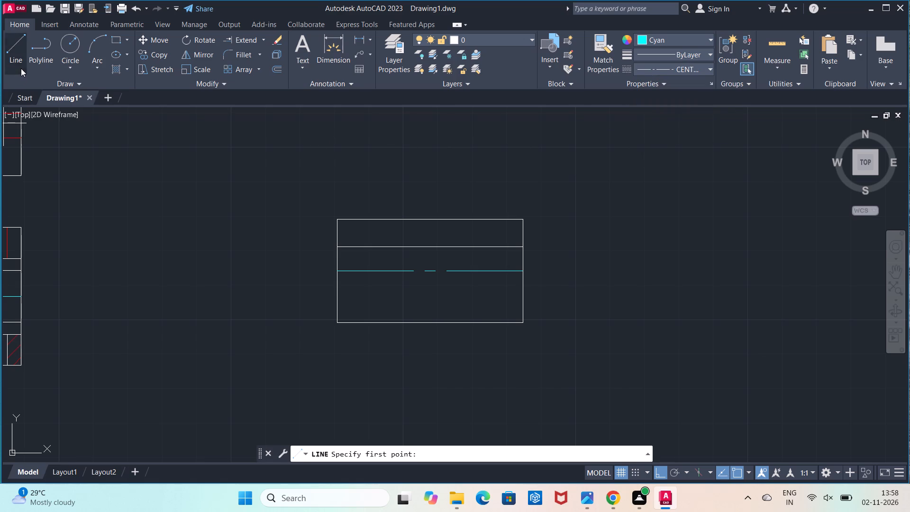
click(432, 321)
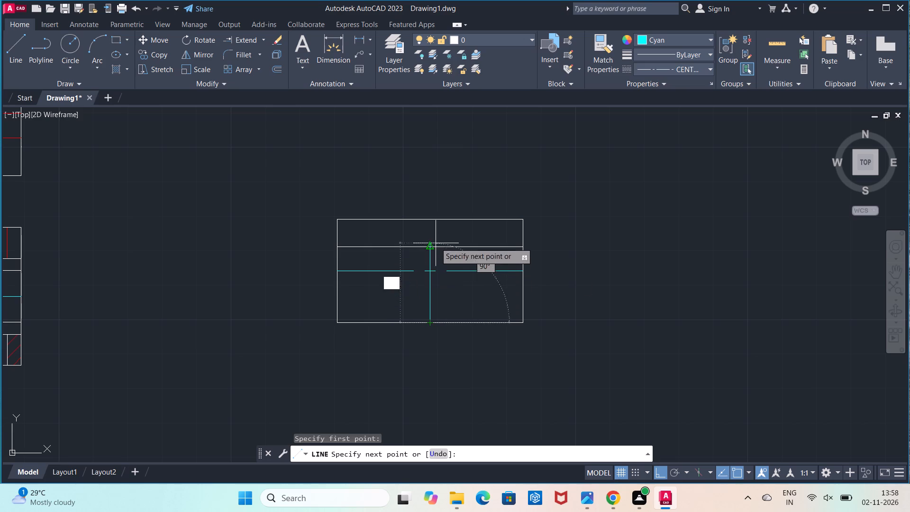
click(431, 220)
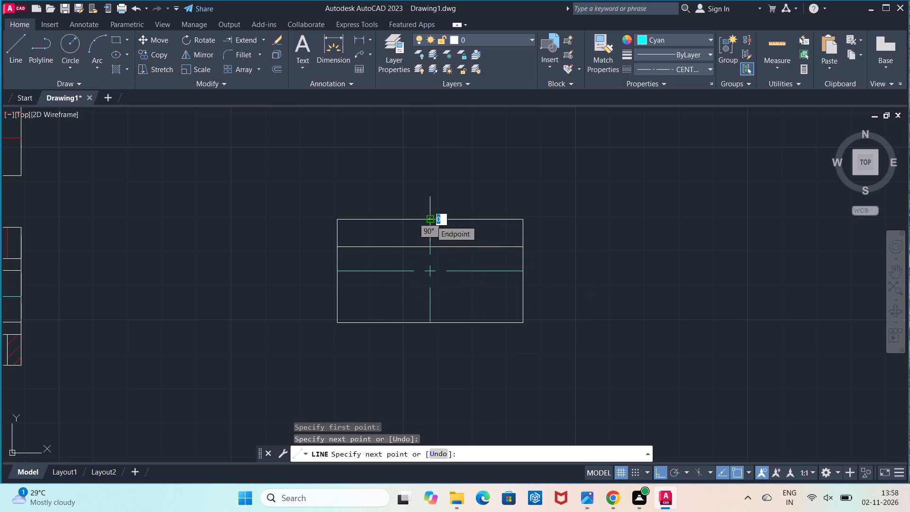
Draw a vertical cyan CENTER2 centerline 20 units upward from the midpoint of the rectangle's top edge.
key(Escape)
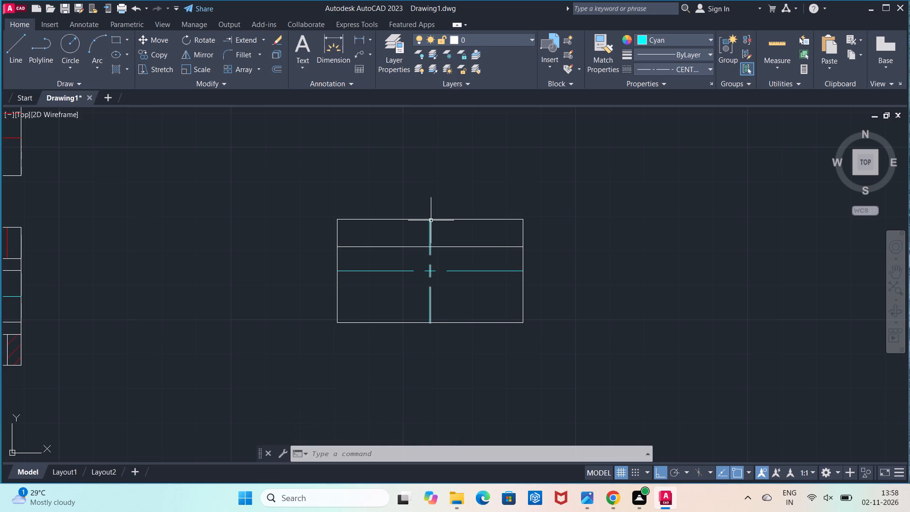
key(Escape)
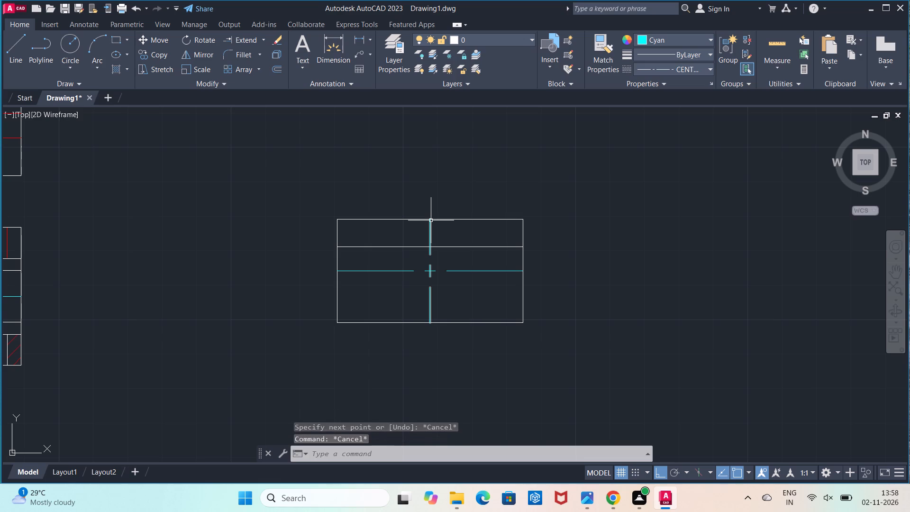
middle_drag(410, 222, 426, 270)
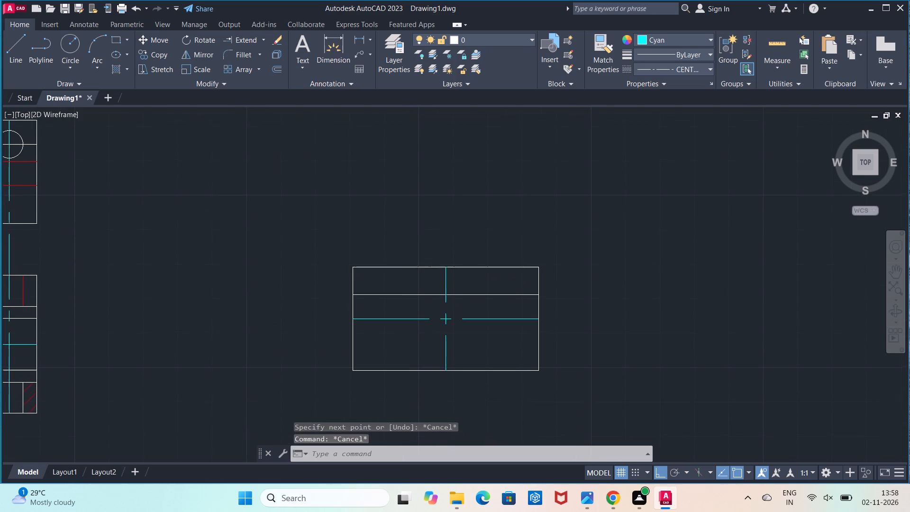
click(688, 73)
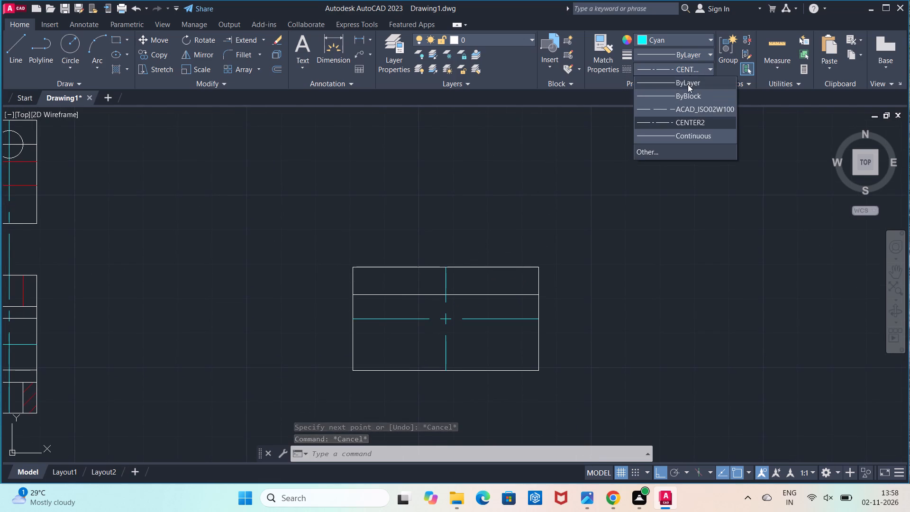
click(688, 84)
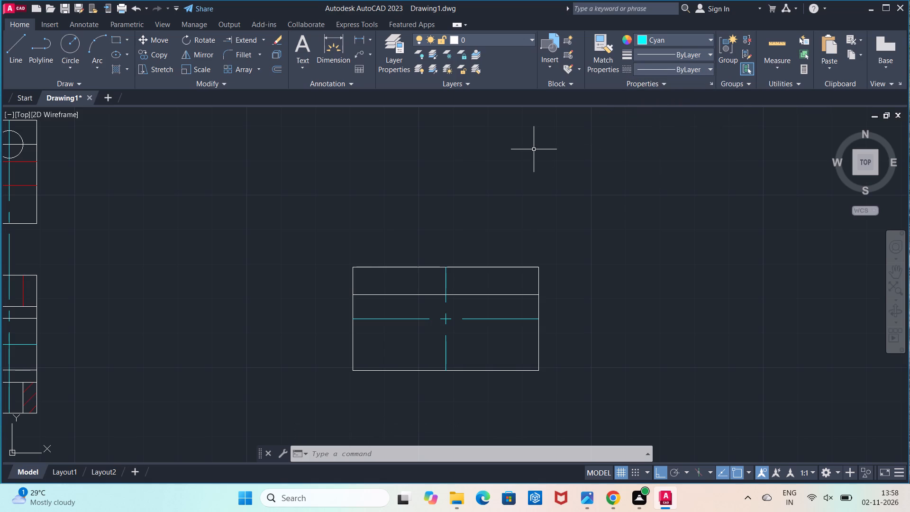
click(663, 64)
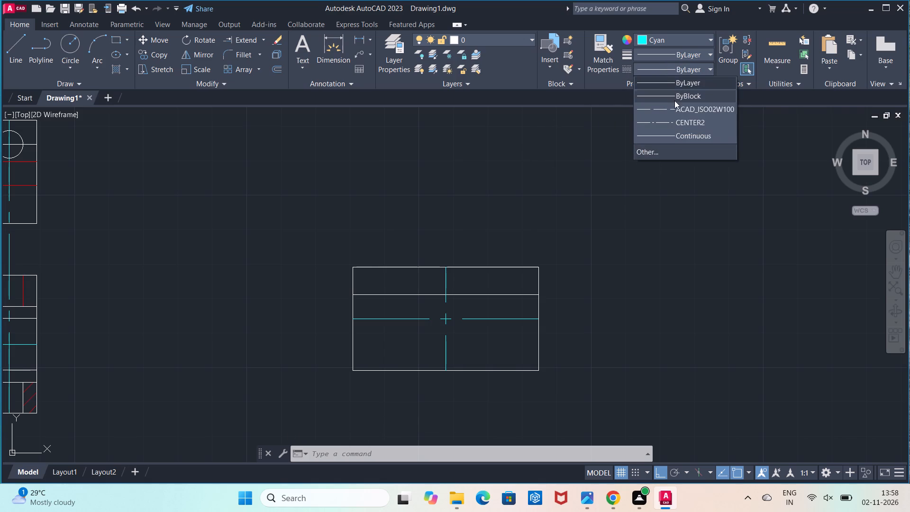
click(681, 120)
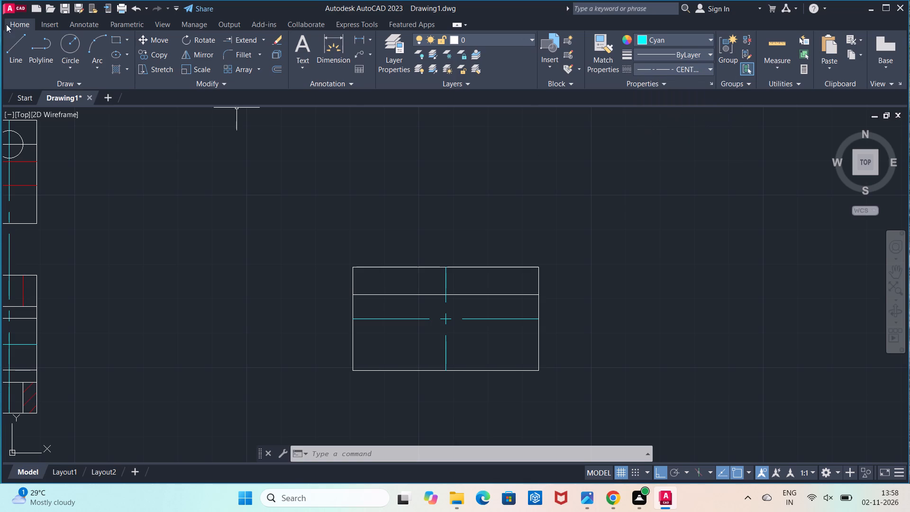
click(26, 39)
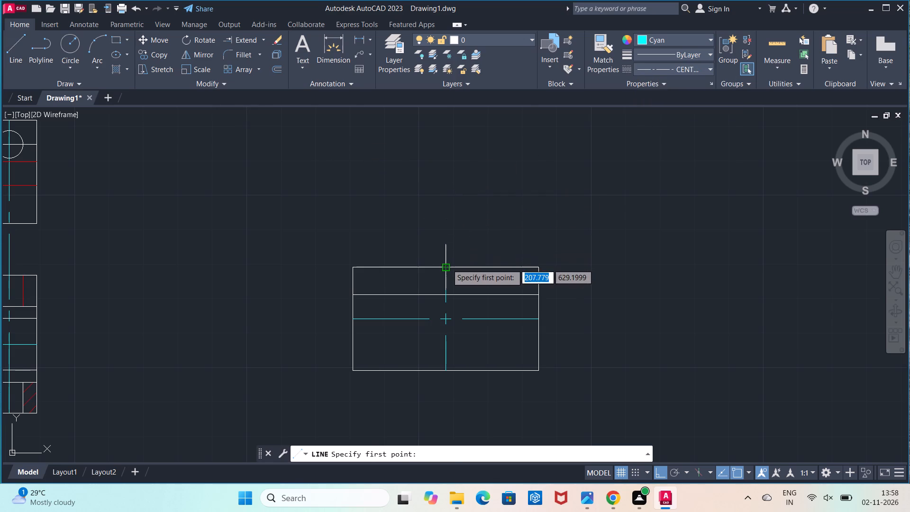
click(447, 264)
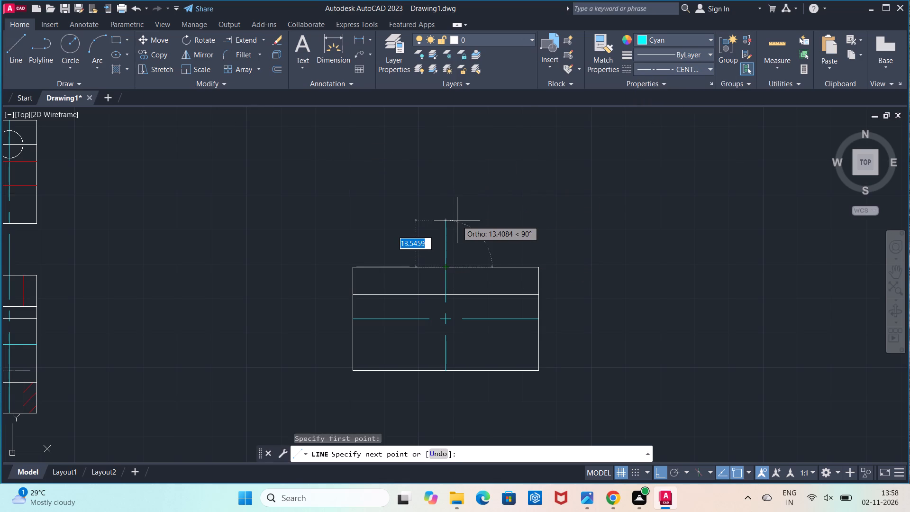
text(20)
key(Return)
key(Escape)
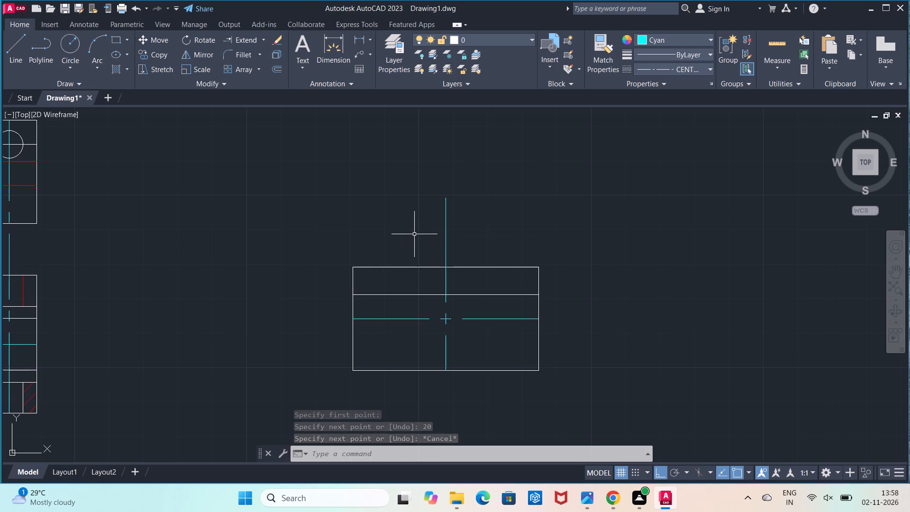
Set the current linetype to ByLayer and offset the upper vertical centerline 14 units to each side.
click(671, 71)
click(673, 82)
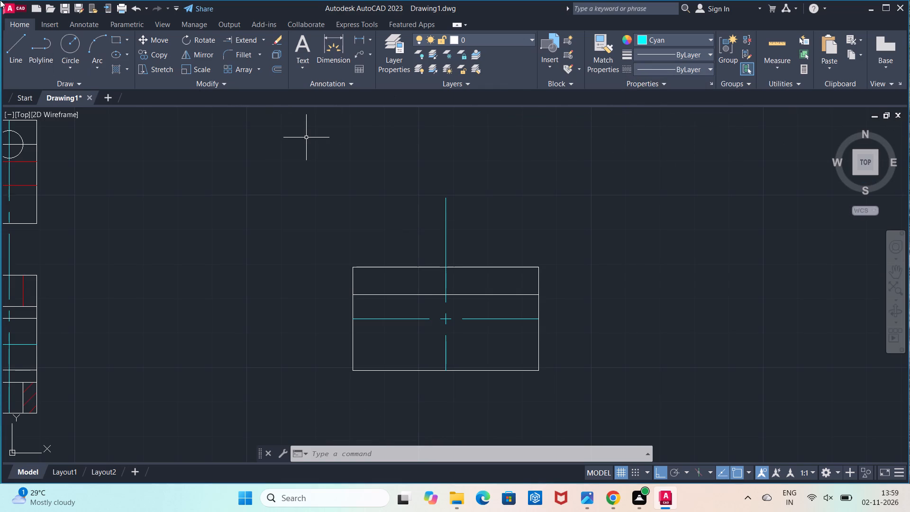
click(279, 70)
click(447, 228)
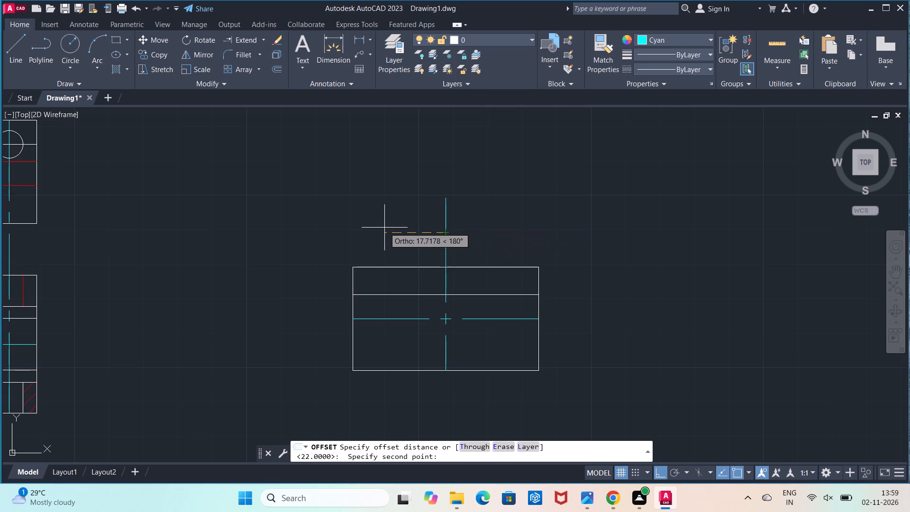
text(14)
key(Return)
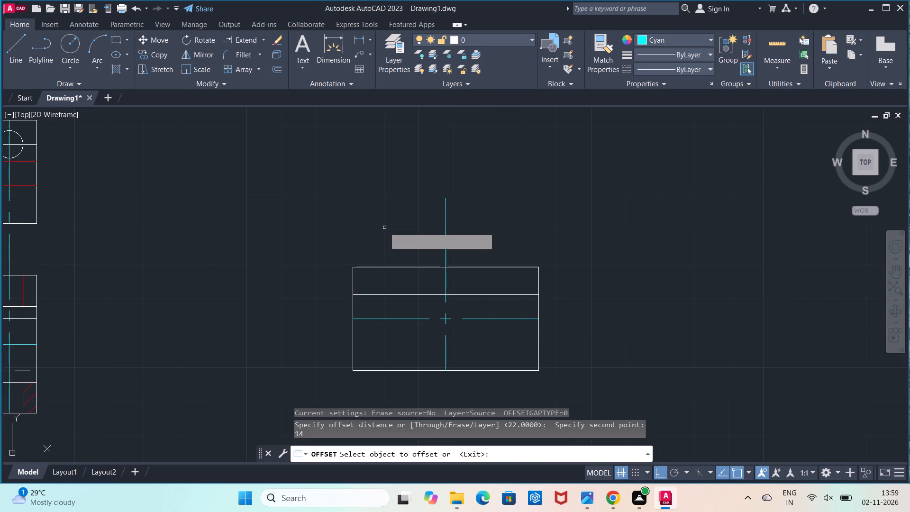
click(445, 219)
click(431, 226)
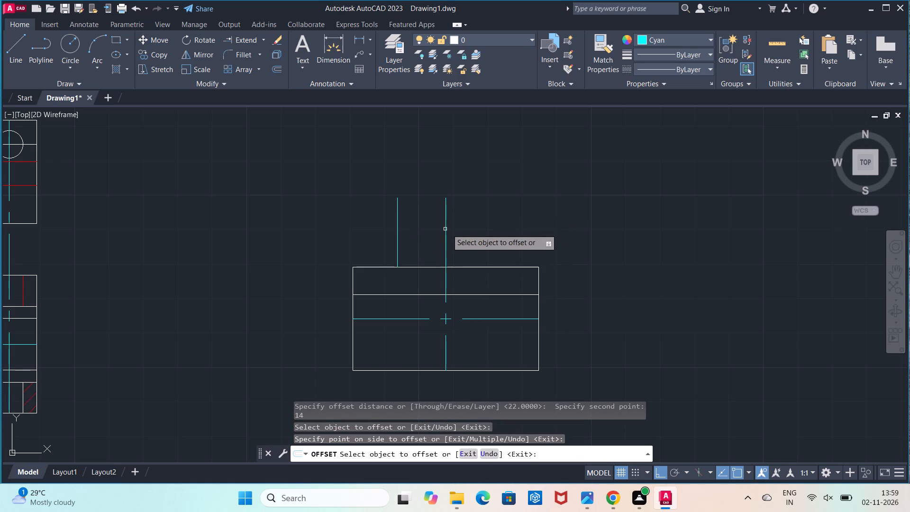
click(445, 230)
click(477, 228)
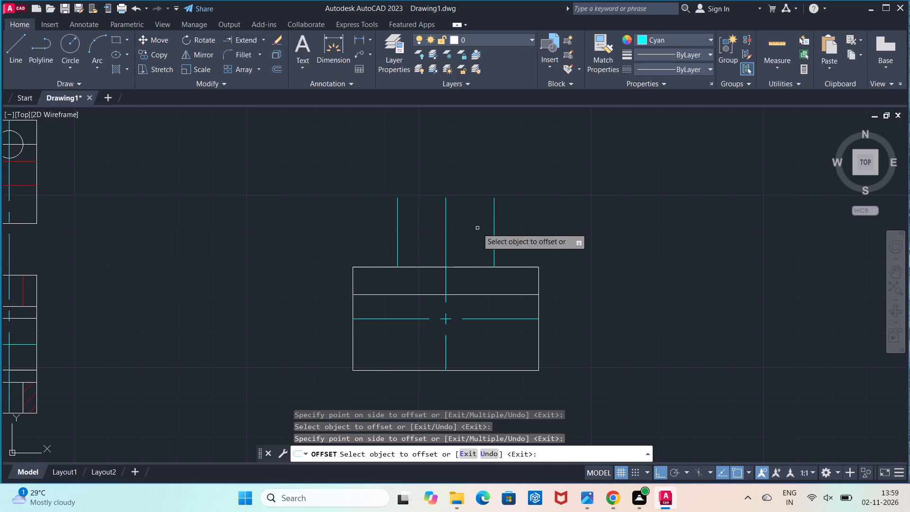
key(Escape)
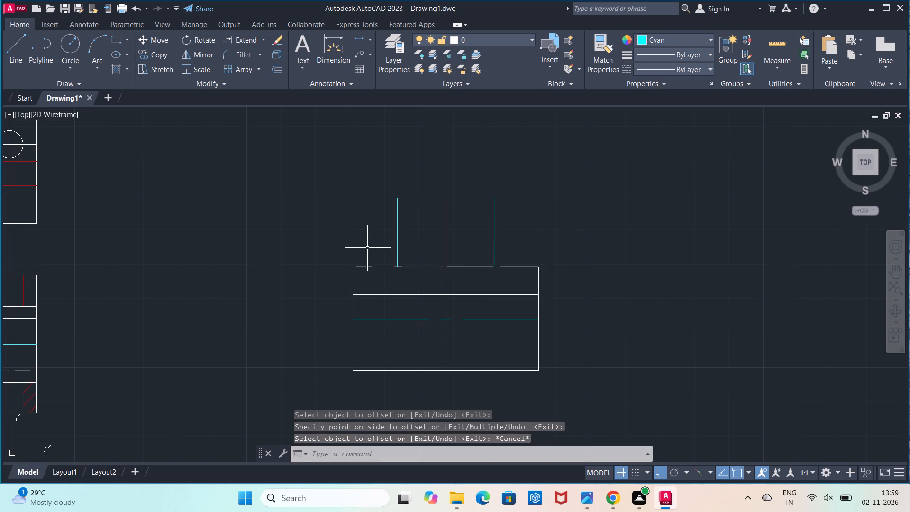
Change the color of the two offset vertical lines above the rectangle to ByLayer.
click(398, 234)
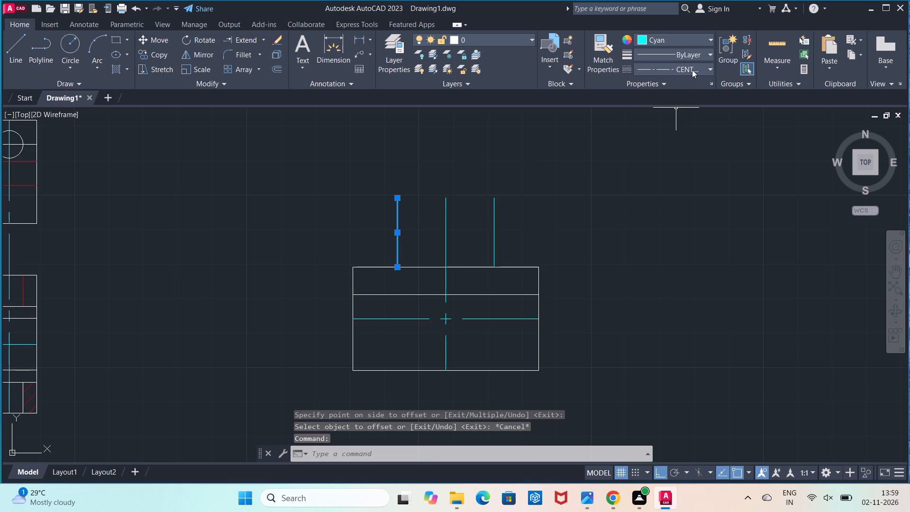
click(697, 38)
click(687, 54)
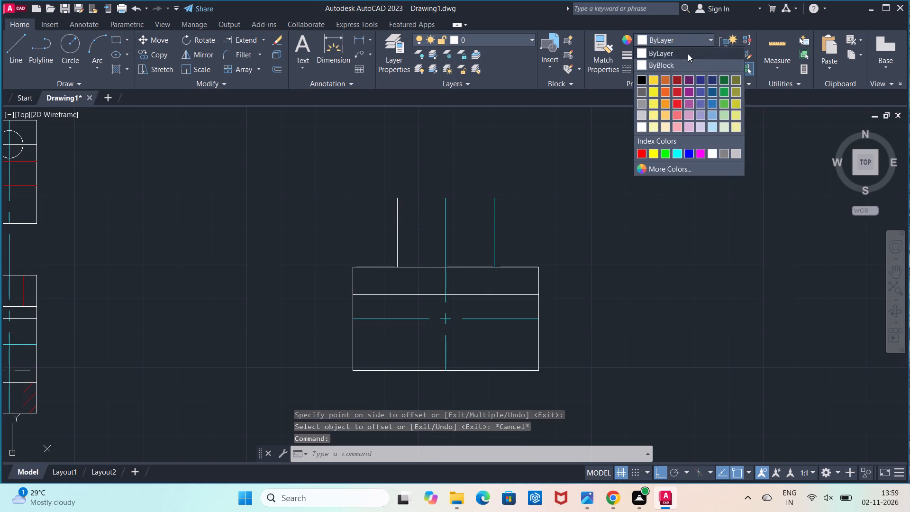
click(493, 224)
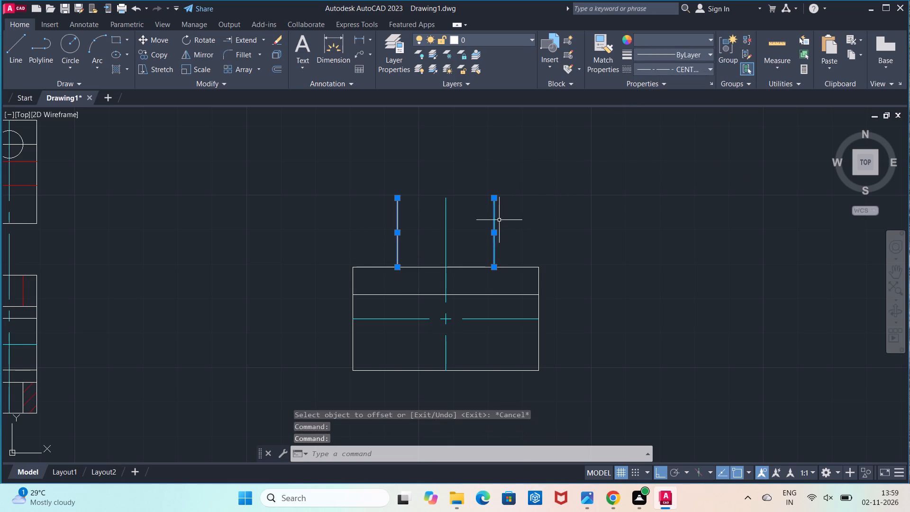
click(648, 43)
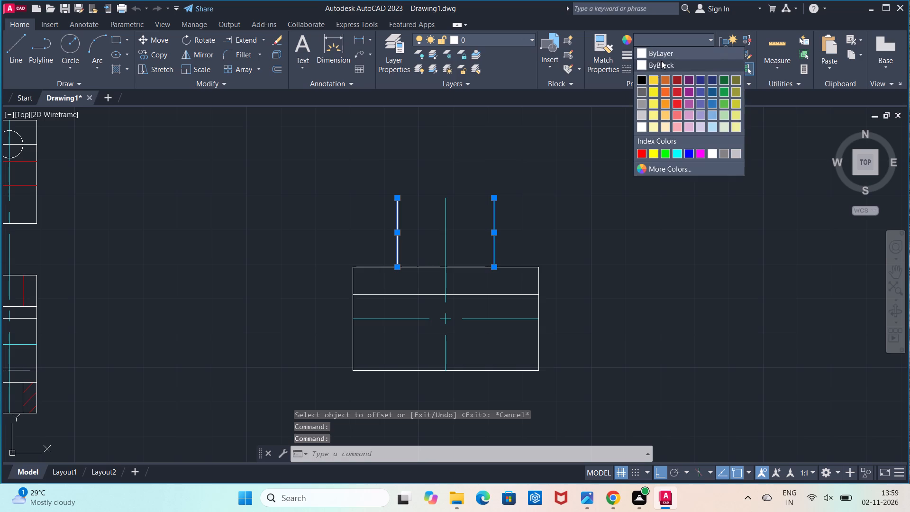
click(665, 57)
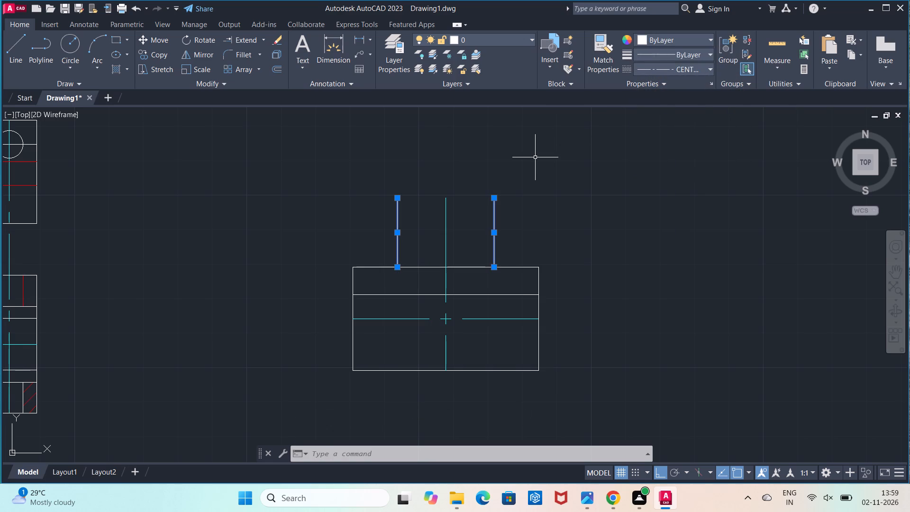
Draw a horizontal line joining the top ends of the two offset vertical lines.
click(21, 65)
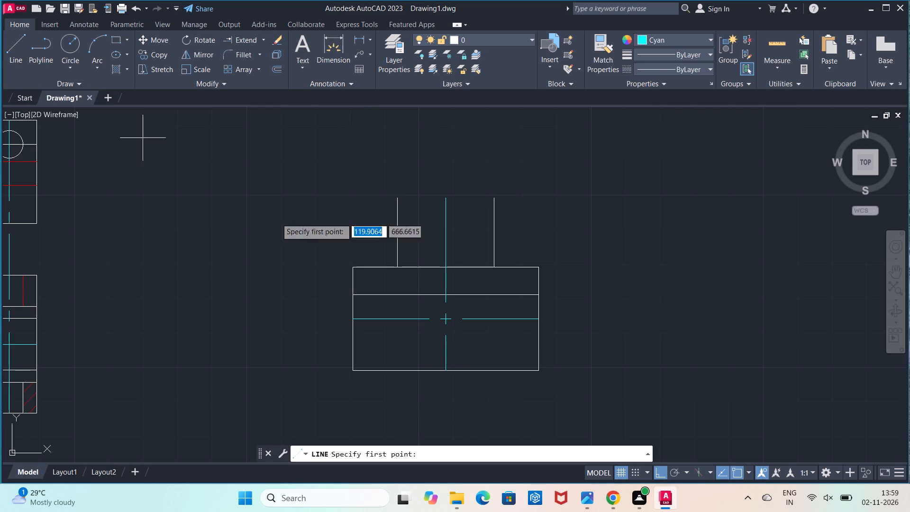
click(401, 198)
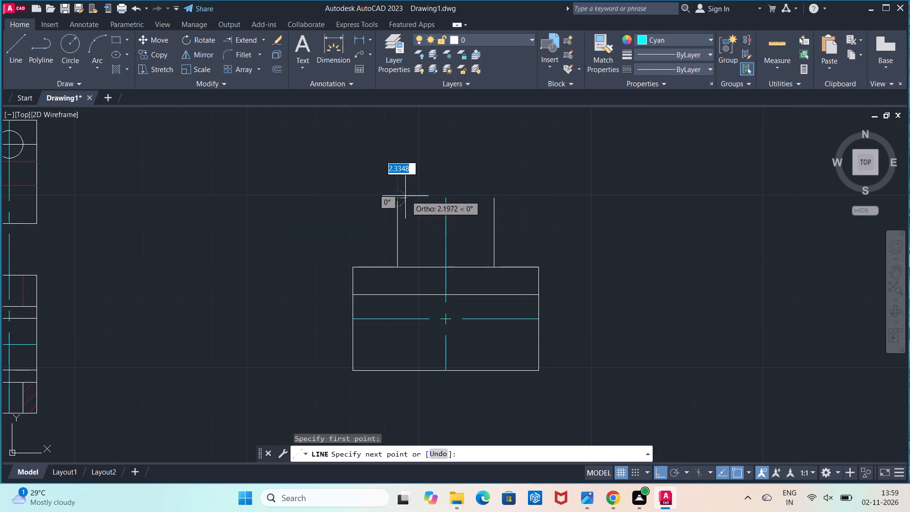
click(496, 198)
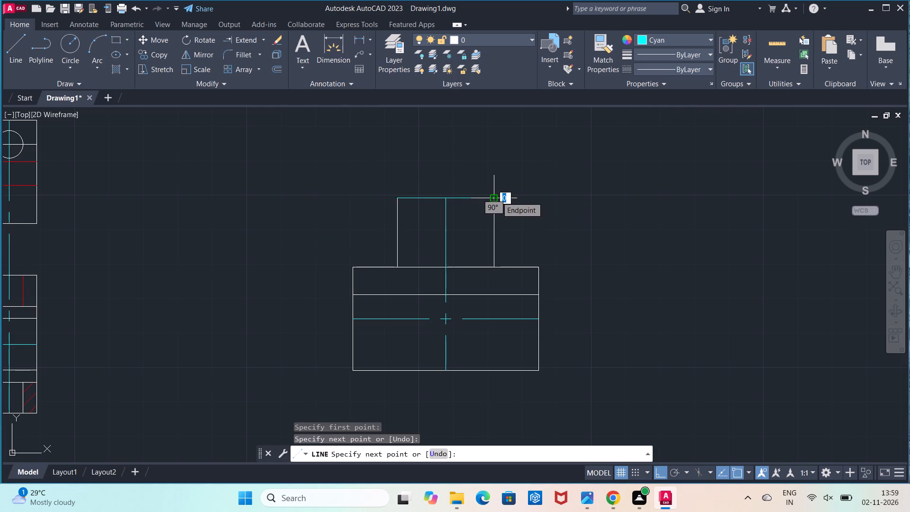
key(Escape)
Set the current color to ByLayer and change the upper block's top line to ByLayer color as well.
click(645, 47)
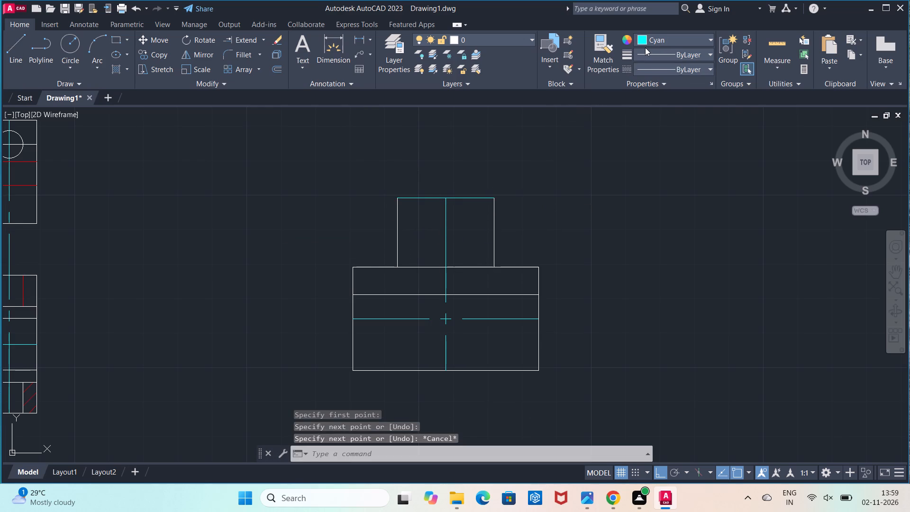
click(652, 43)
click(654, 52)
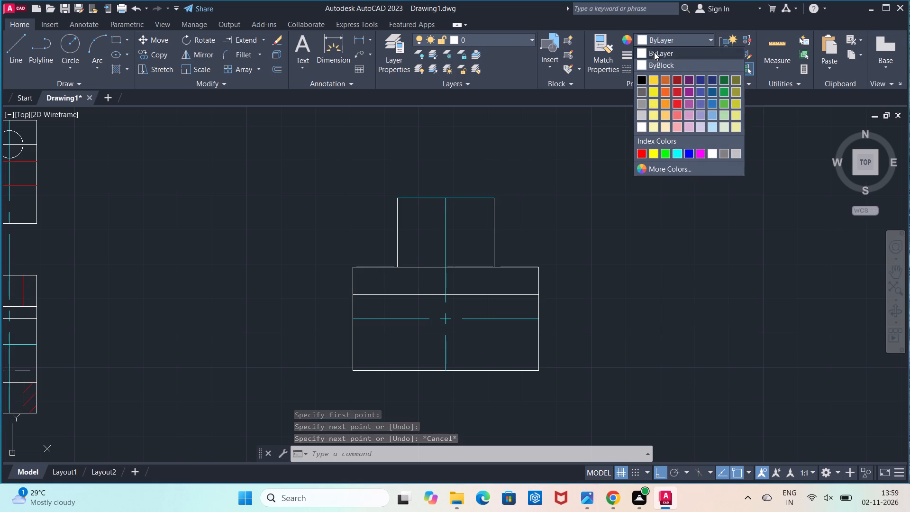
click(458, 198)
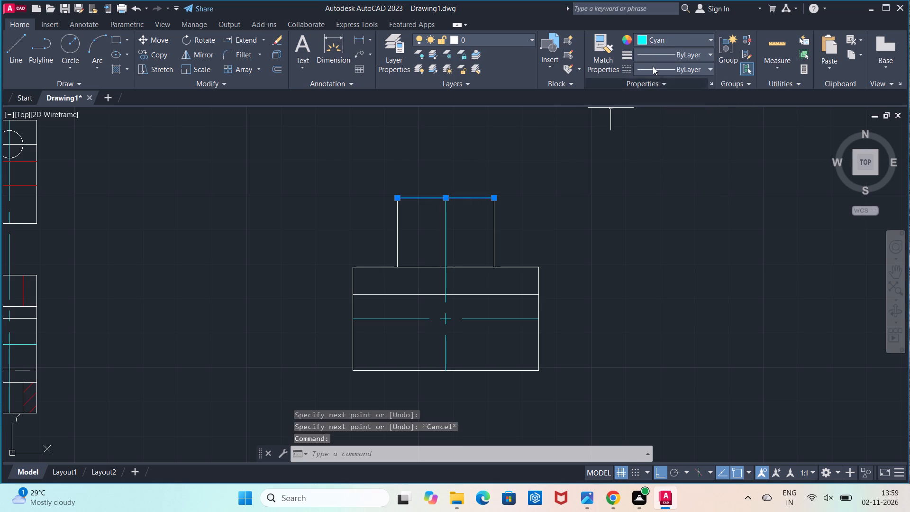
click(678, 38)
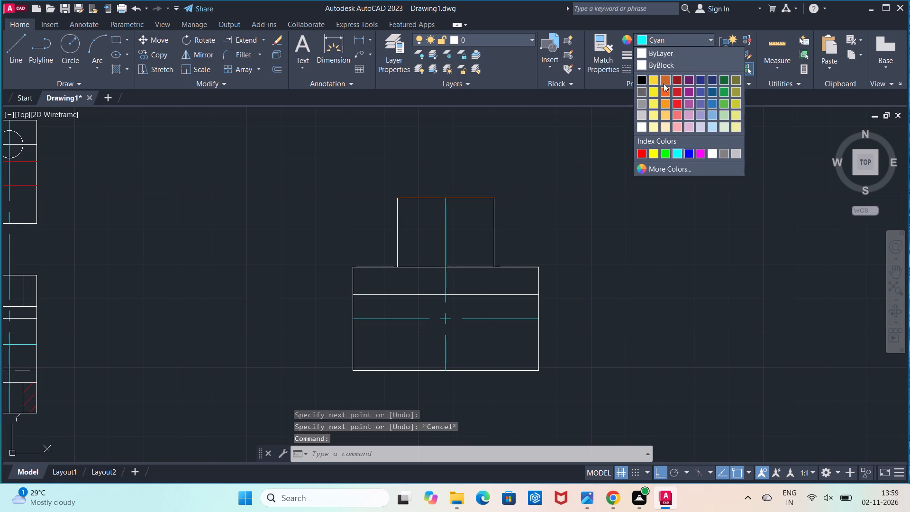
click(672, 55)
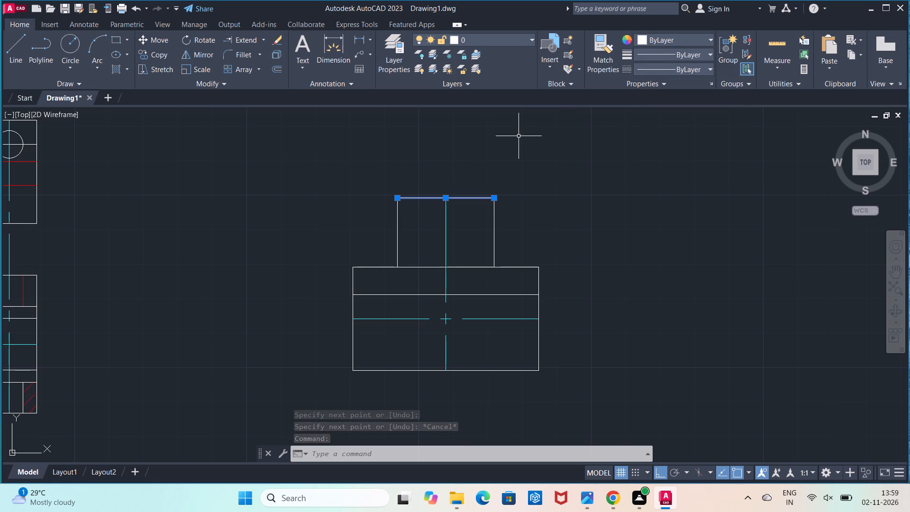
key(Escape)
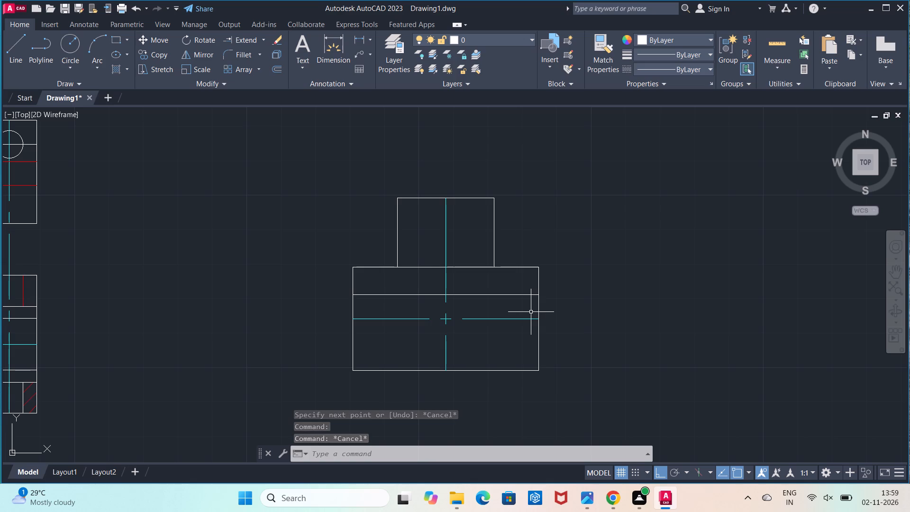
Set the current linetype to ACAD_ISO02W100.
scroll(531, 312, up, 1)
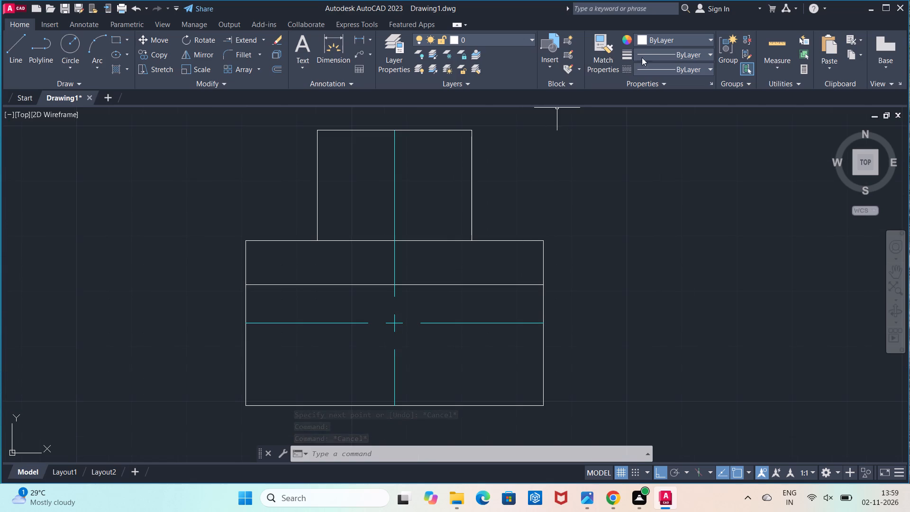
click(659, 69)
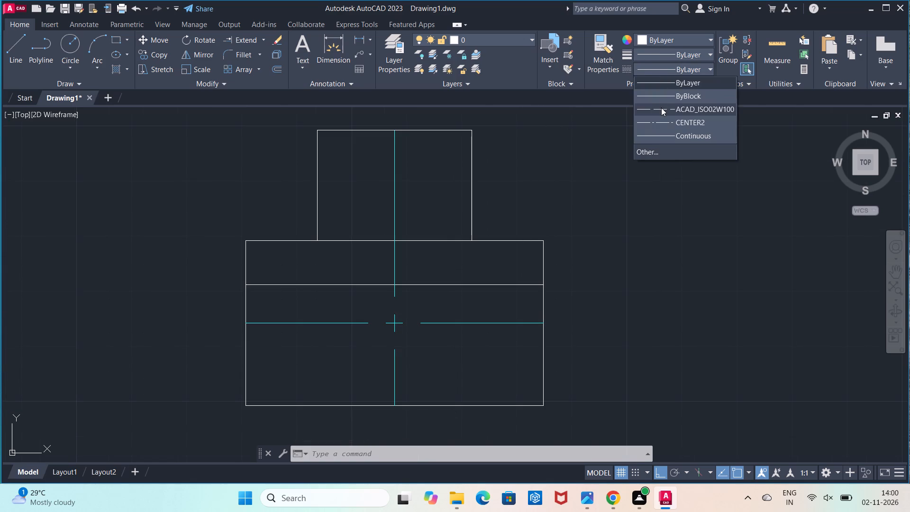
click(662, 108)
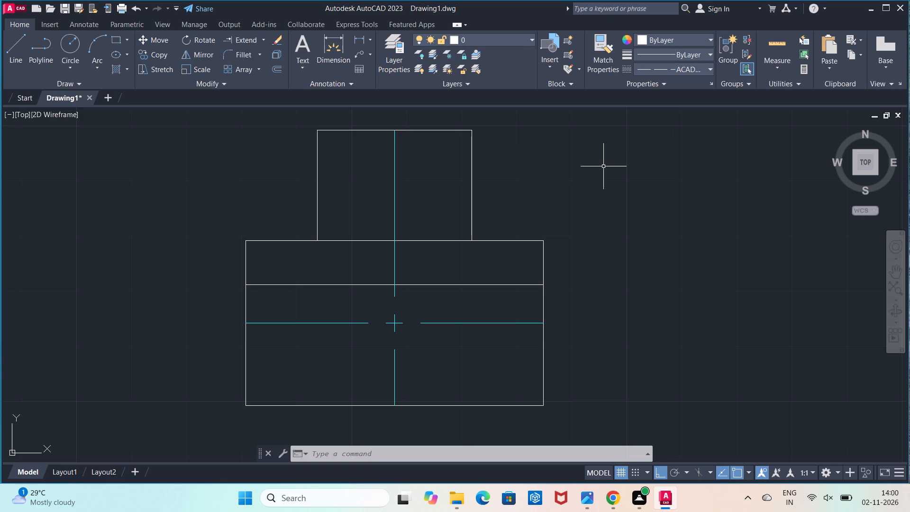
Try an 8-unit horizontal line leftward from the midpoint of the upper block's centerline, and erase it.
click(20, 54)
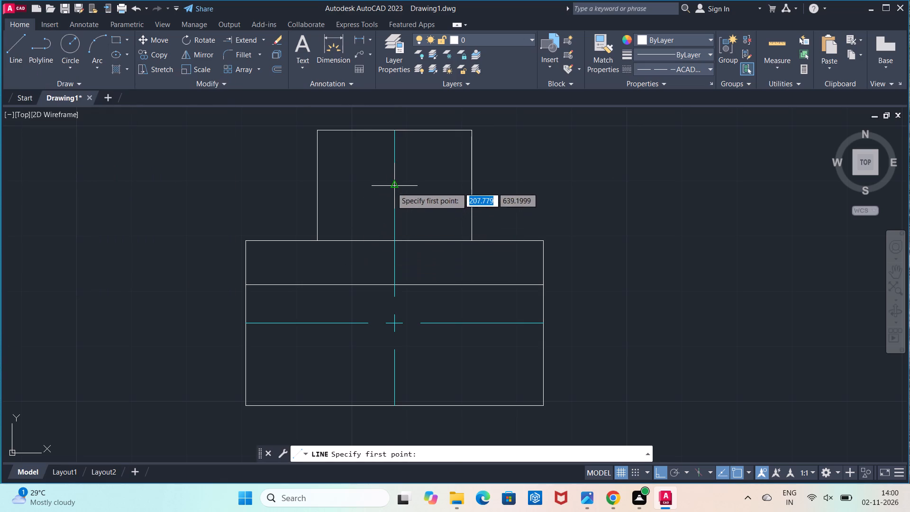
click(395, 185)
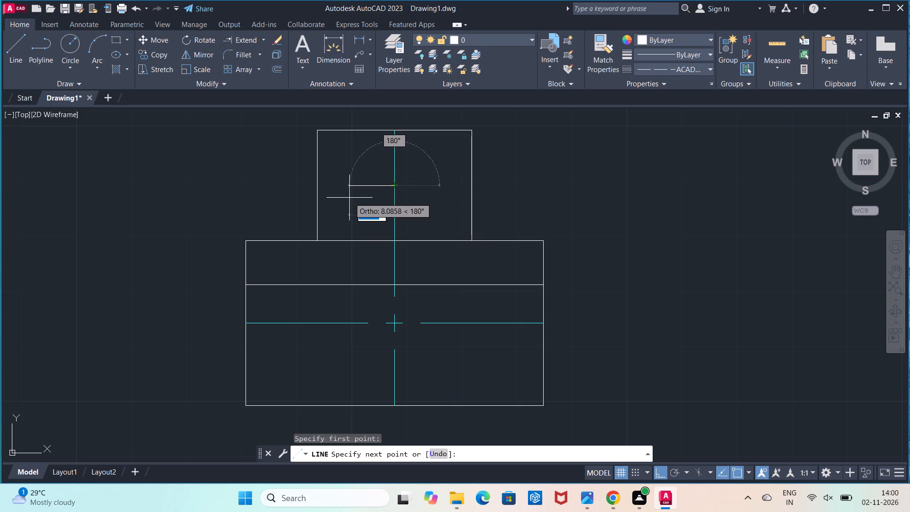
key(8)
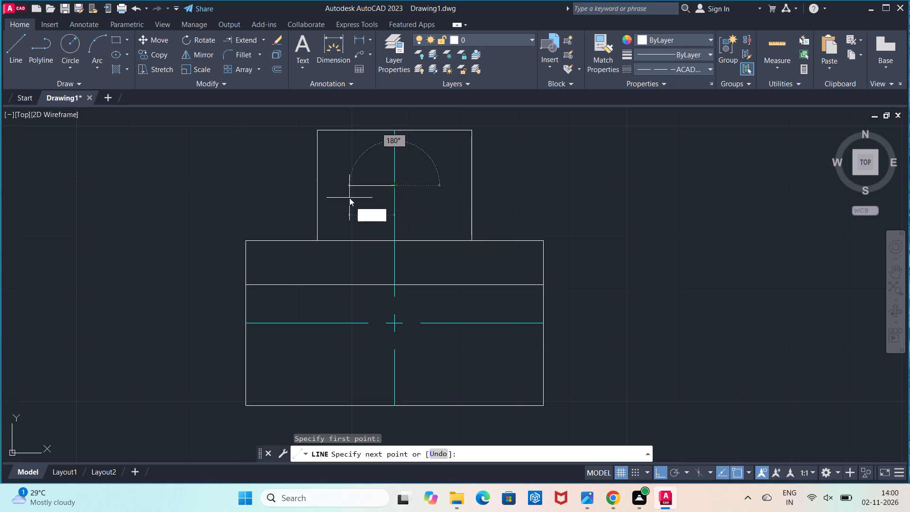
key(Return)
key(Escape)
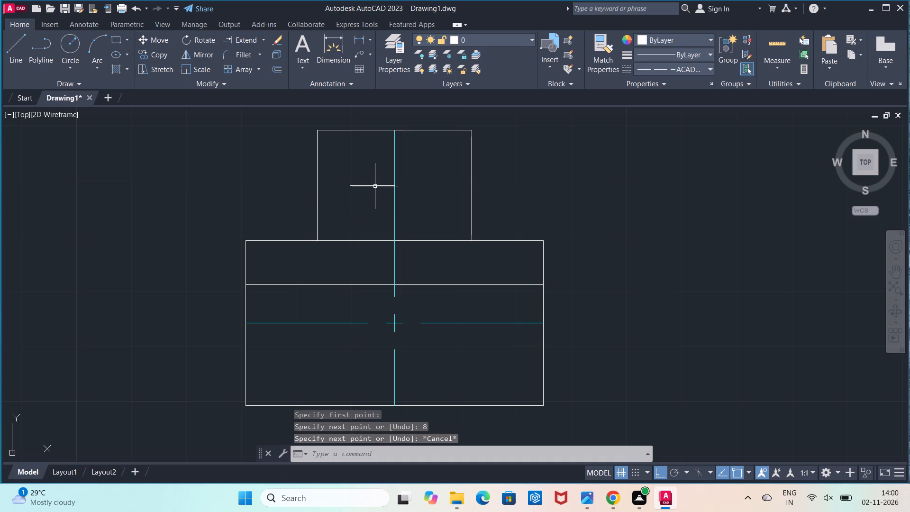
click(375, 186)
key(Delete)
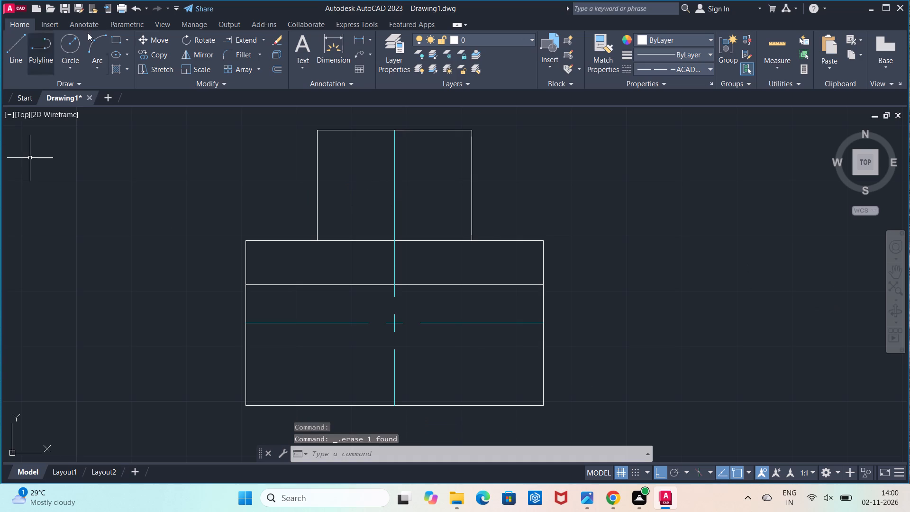
Offset the upper block's vertical centerline 8 units to each side.
click(273, 73)
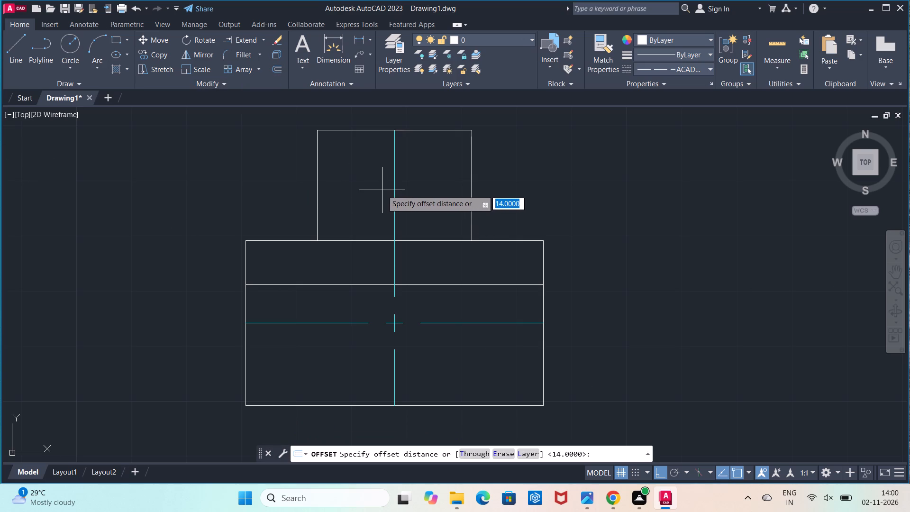
click(392, 186)
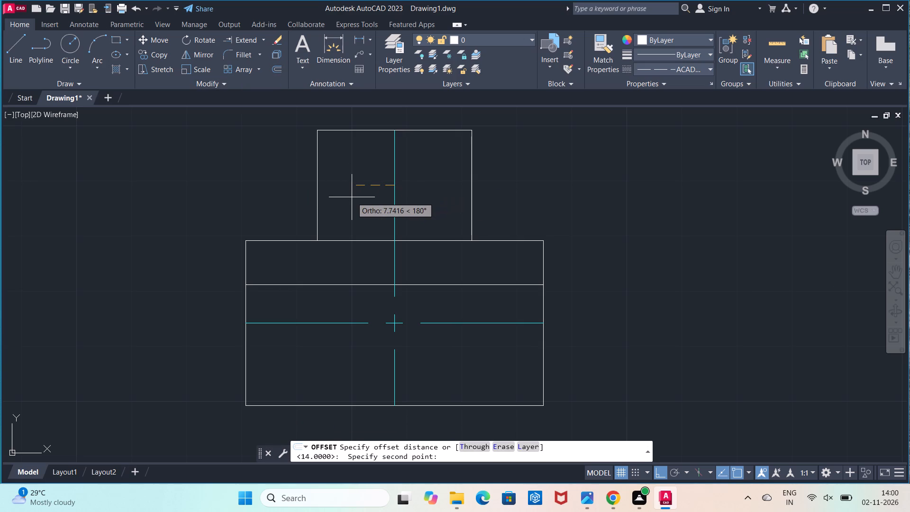
key(8)
key(Return)
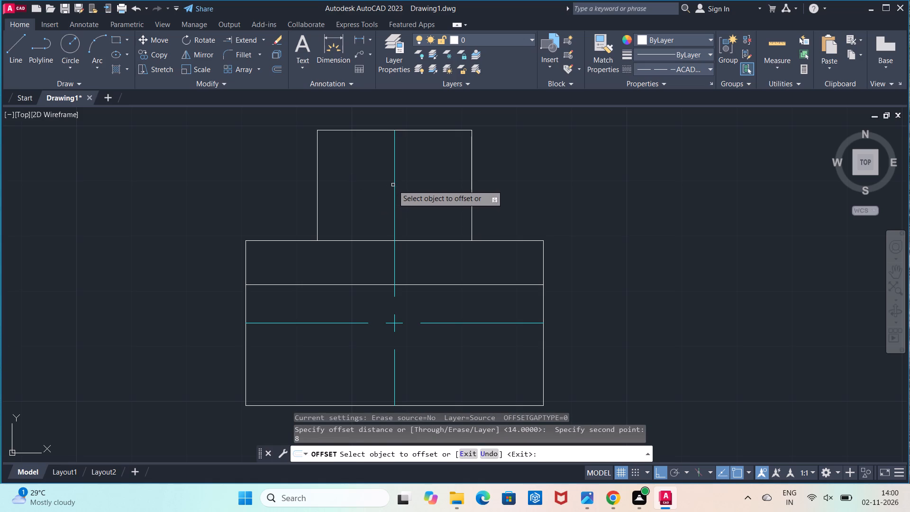
click(393, 185)
click(381, 193)
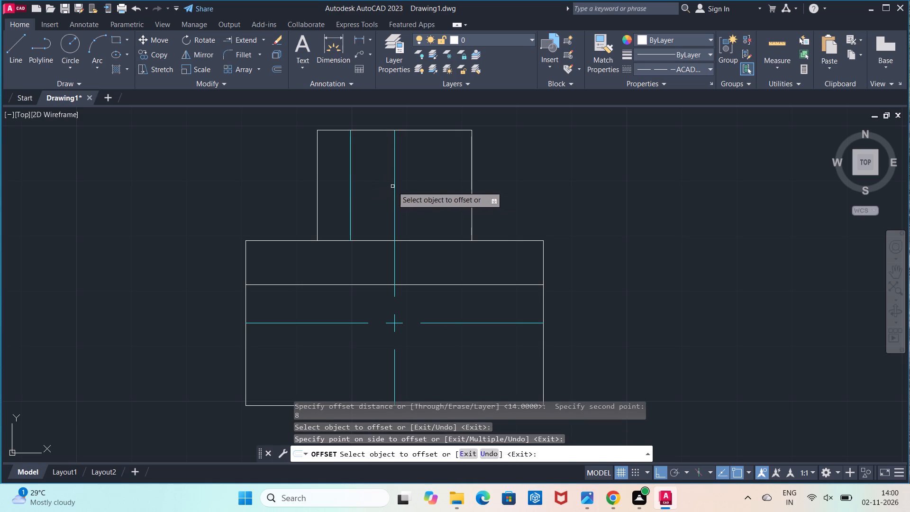
click(393, 186)
click(426, 183)
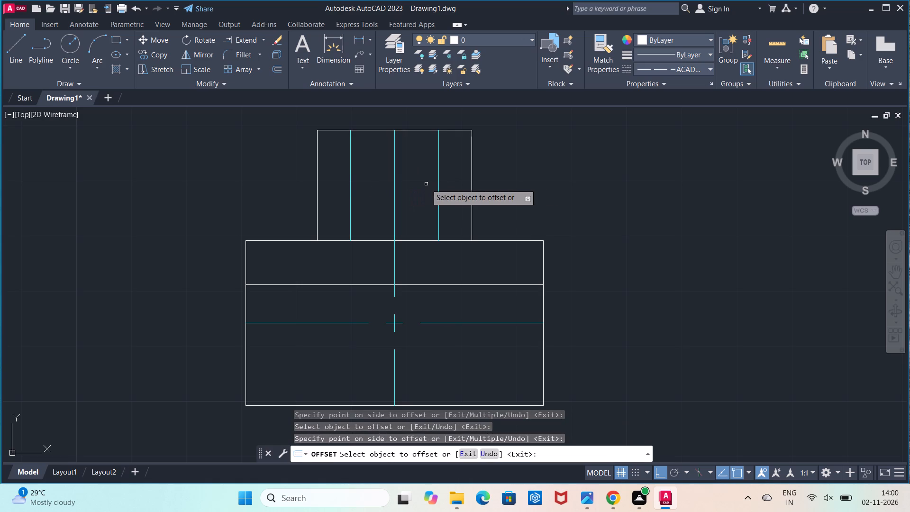
key(Escape)
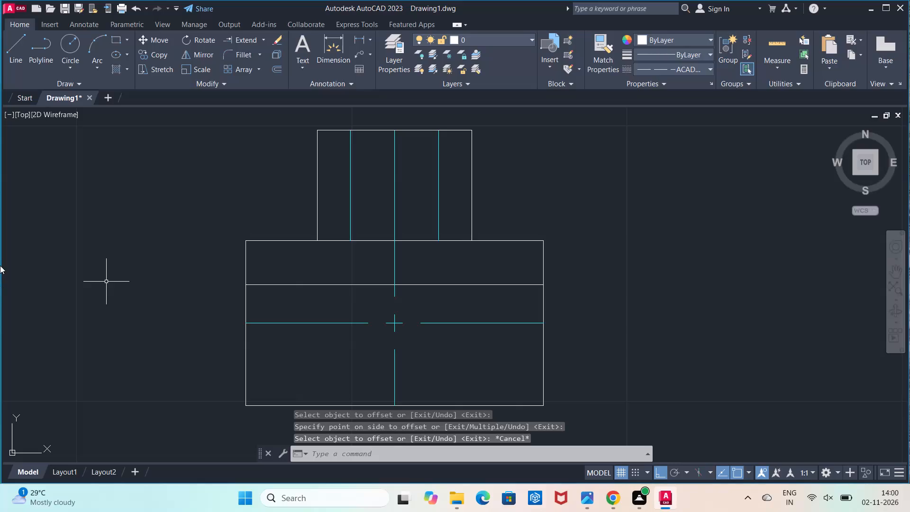
Change the linetype of the two offset lines inside the upper block to ACAD_ISO02W100.
click(352, 207)
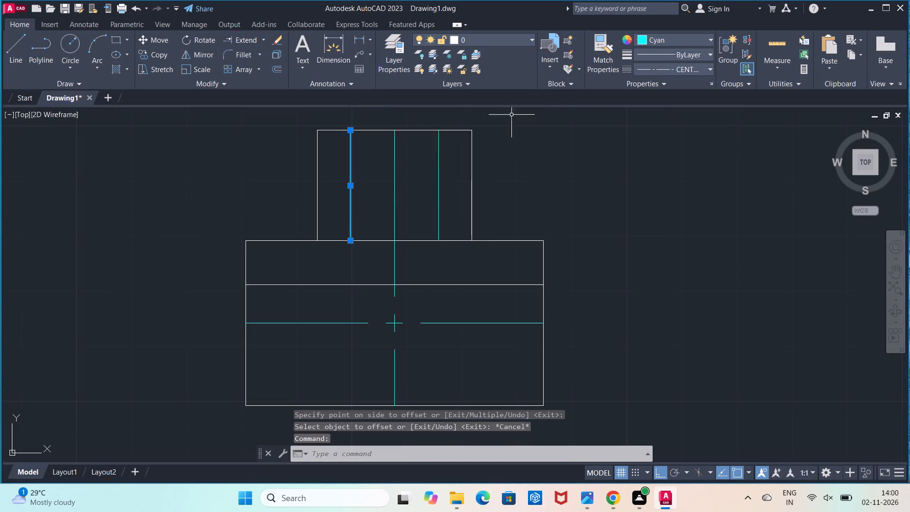
click(652, 71)
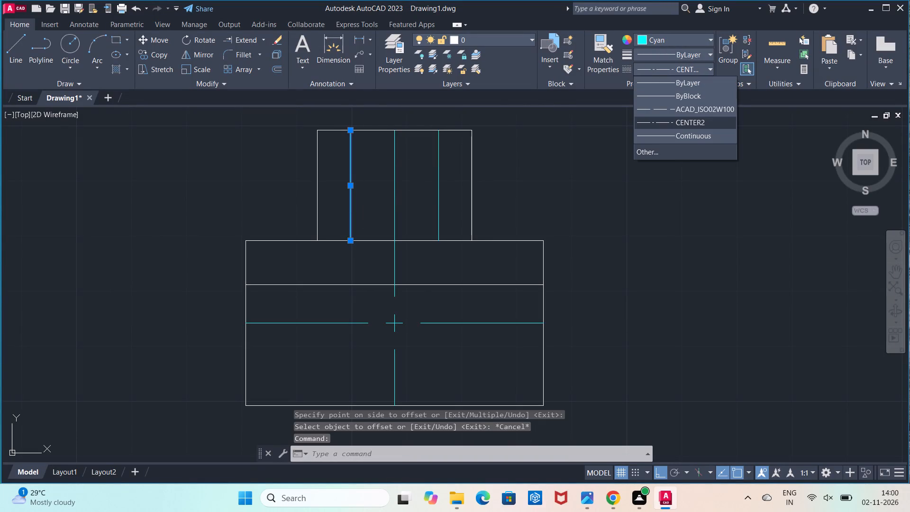
click(673, 113)
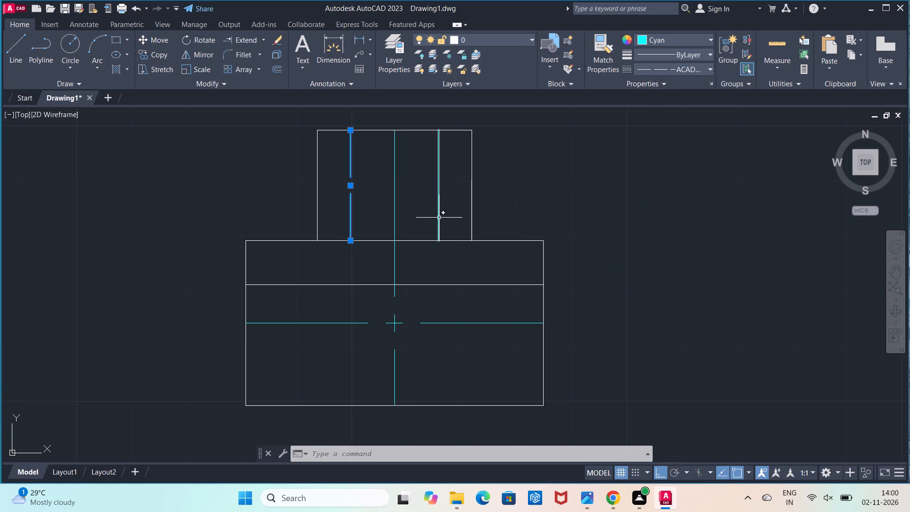
click(438, 218)
click(644, 67)
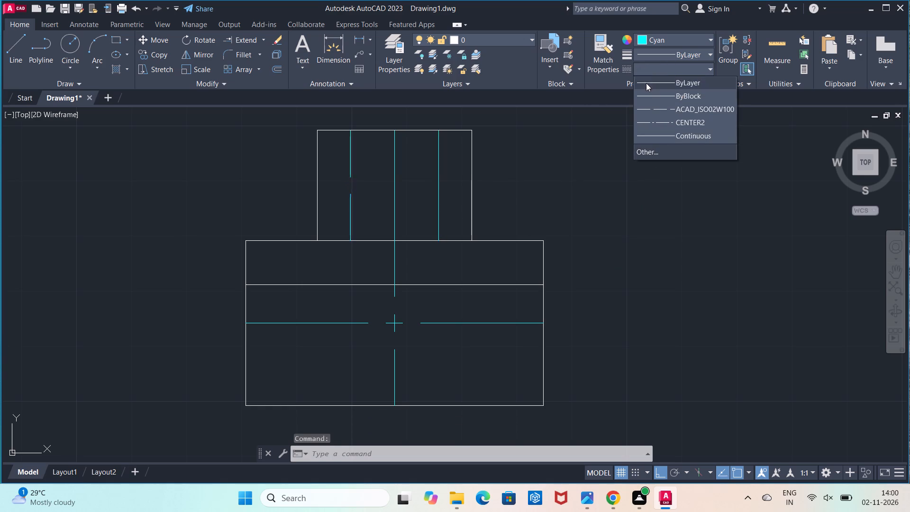
click(654, 105)
key(Escape)
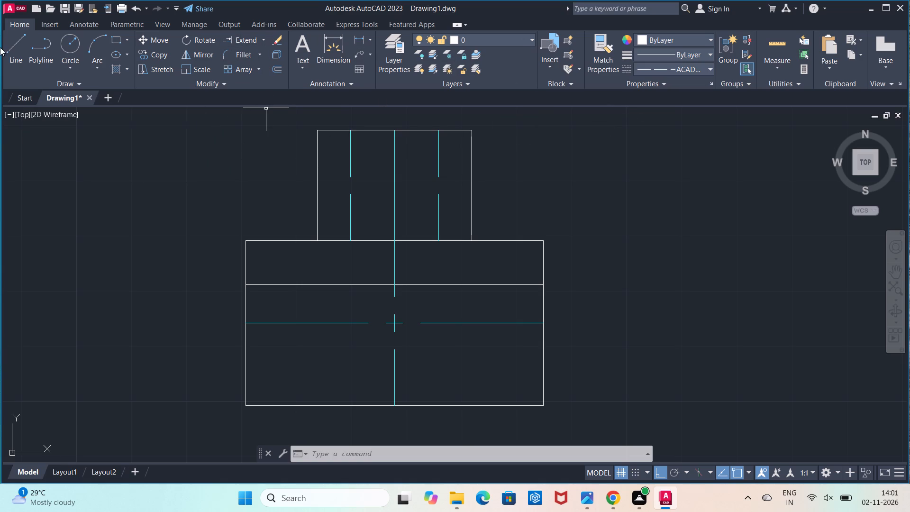
Extend both dashed vertical lines down to the horizontal line inside the lower rectangle.
click(255, 44)
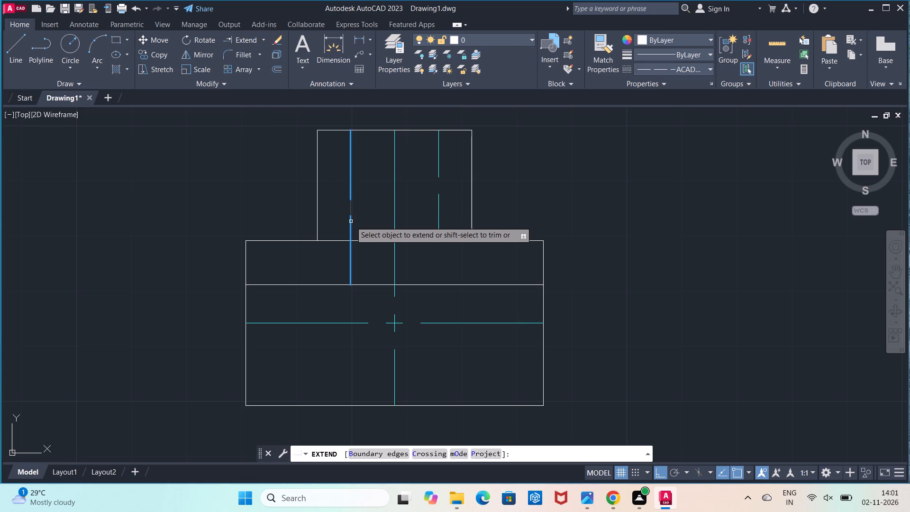
click(351, 221)
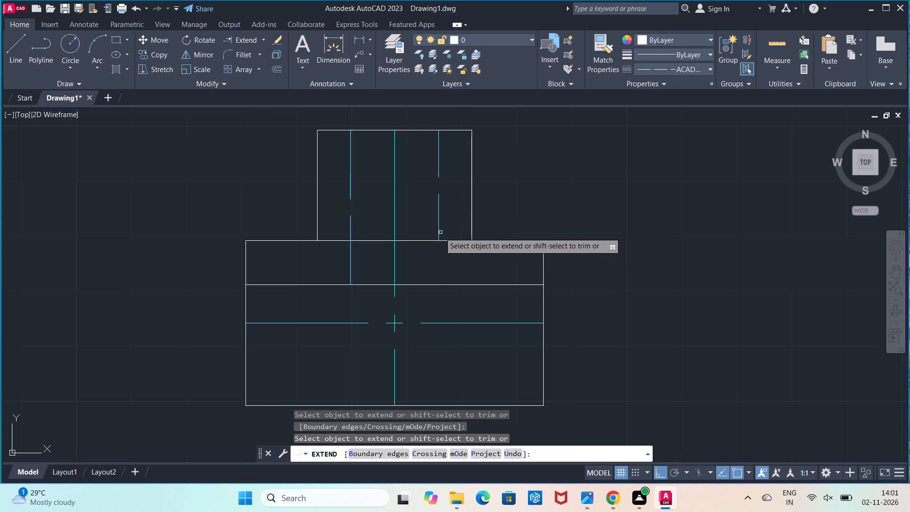
click(439, 232)
key(Escape)
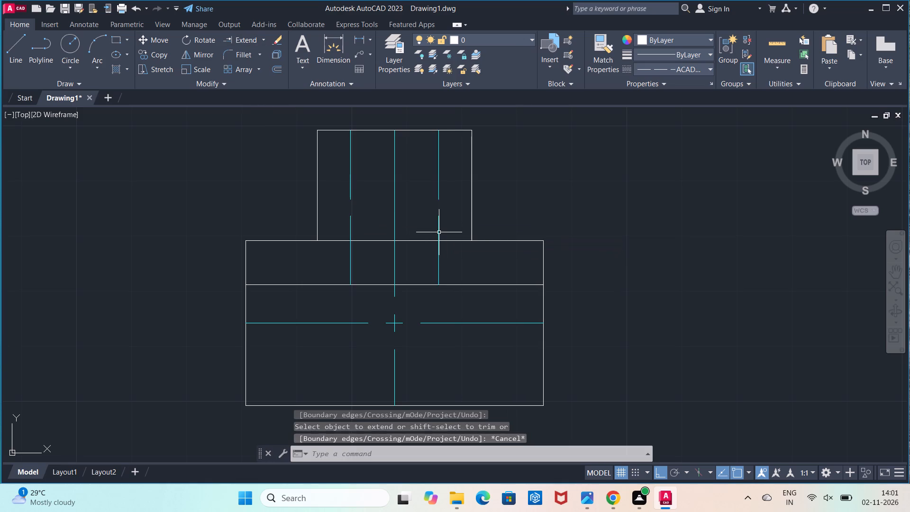
Change the color of the two dashed vertical lines to red.
click(351, 264)
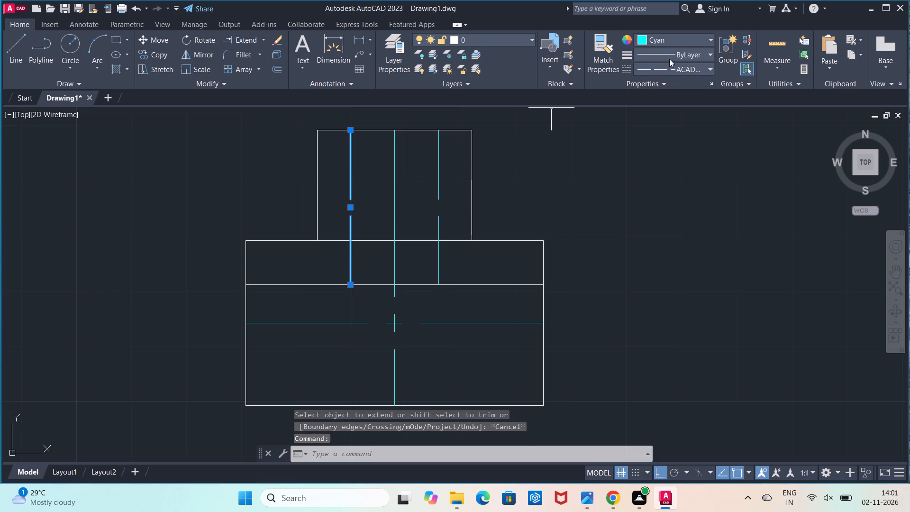
click(676, 44)
click(641, 148)
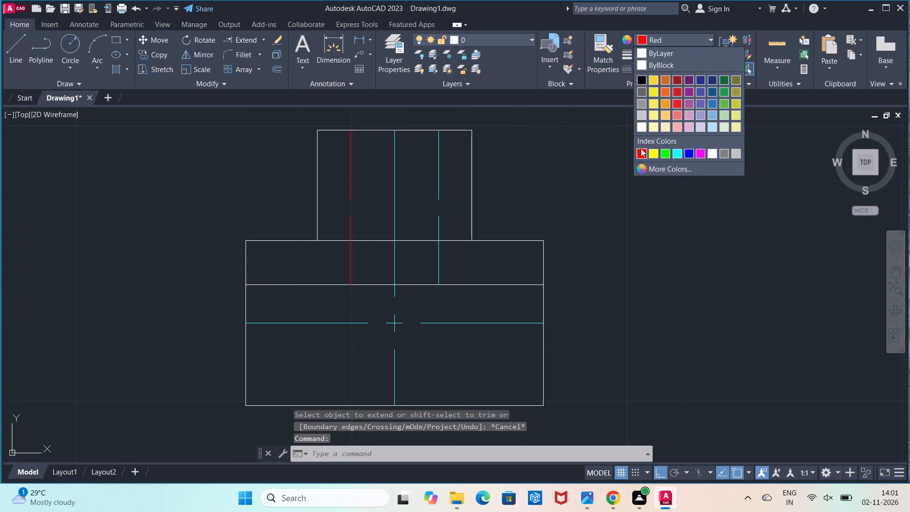
click(439, 213)
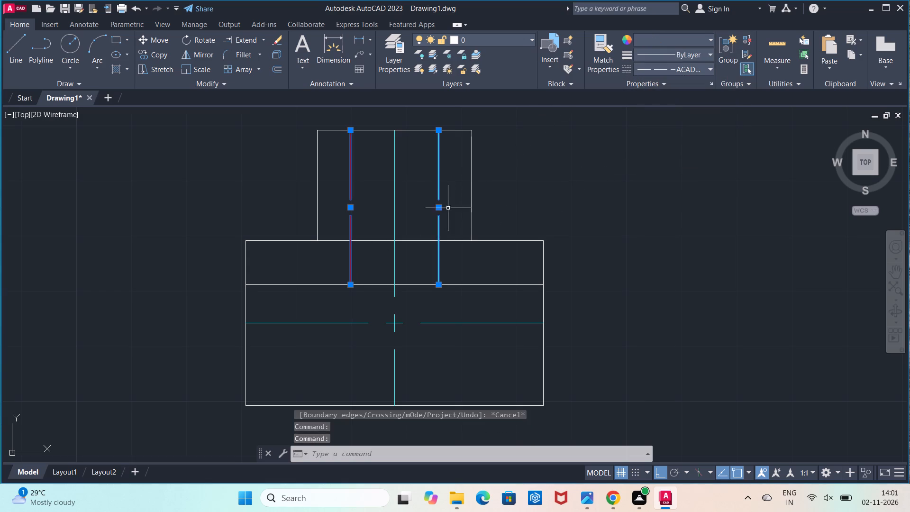
click(672, 41)
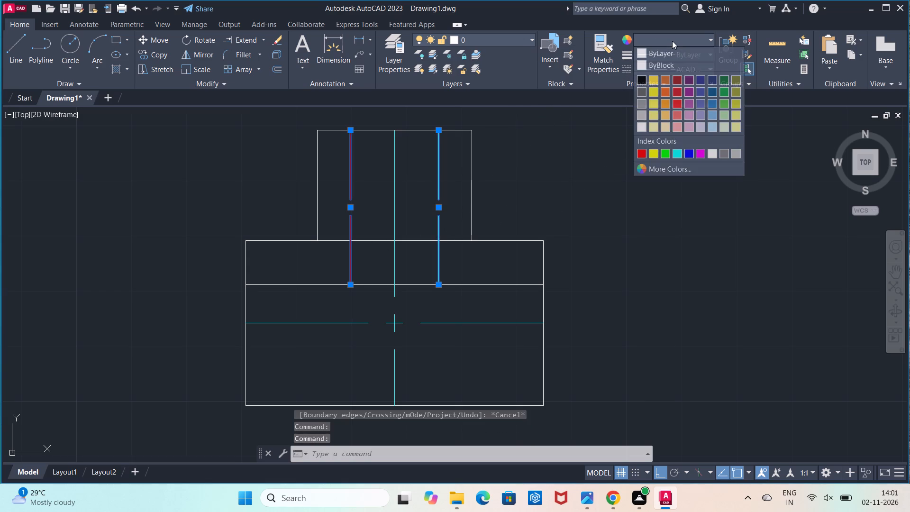
click(640, 148)
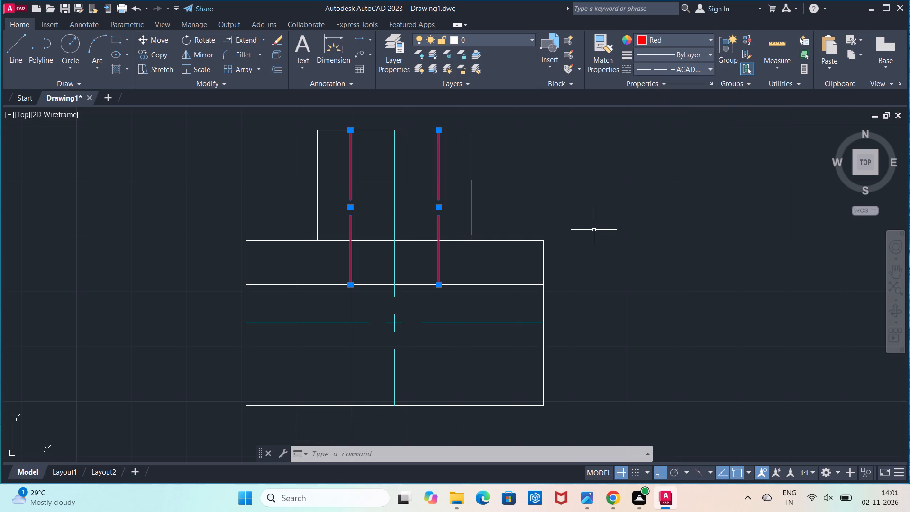
key(Escape)
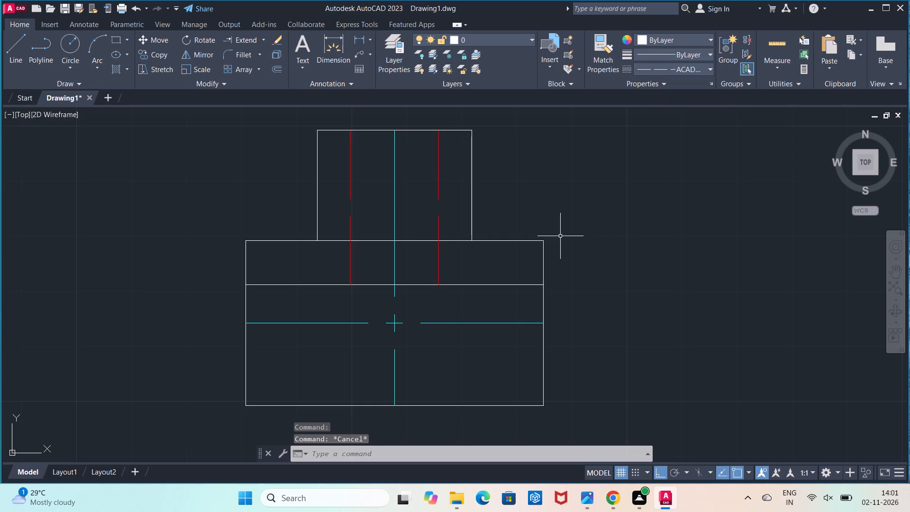
Draw a circle of radius 6 centered on the centerline intersection in the lower rectangle.
scroll(560, 236, down, 1)
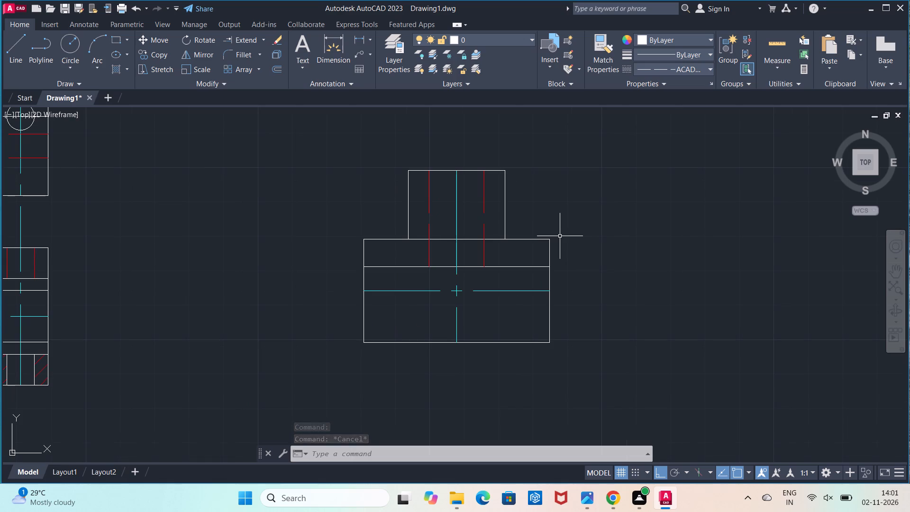
scroll(491, 261, up, 1)
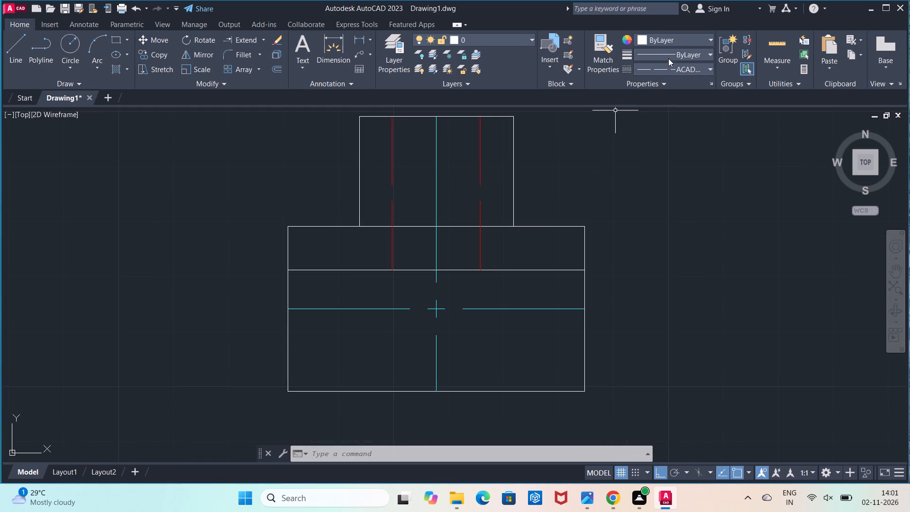
click(76, 47)
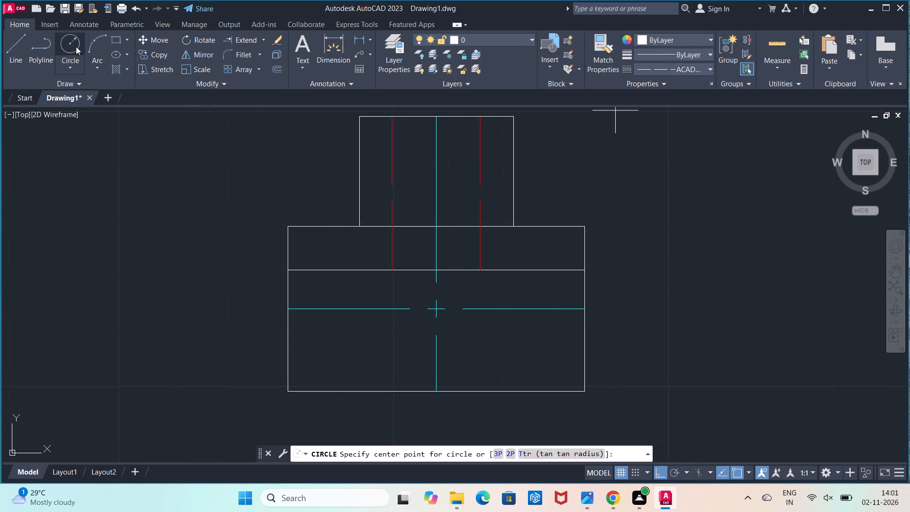
click(435, 308)
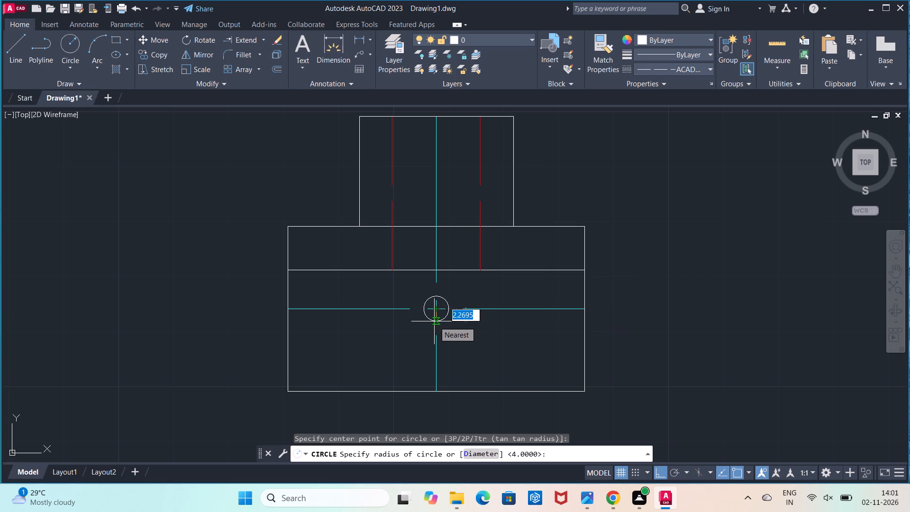
key(6)
key(Return)
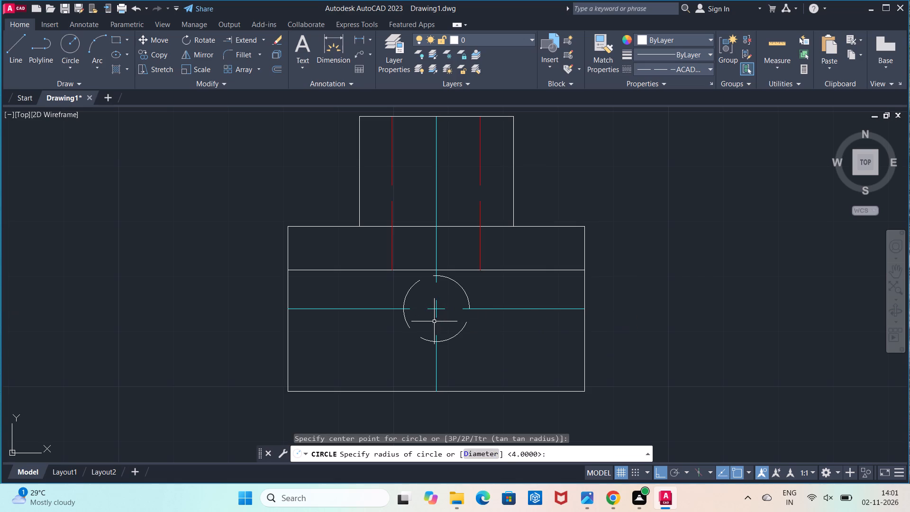
Change the new circle's linetype to ByLayer.
click(461, 284)
click(639, 72)
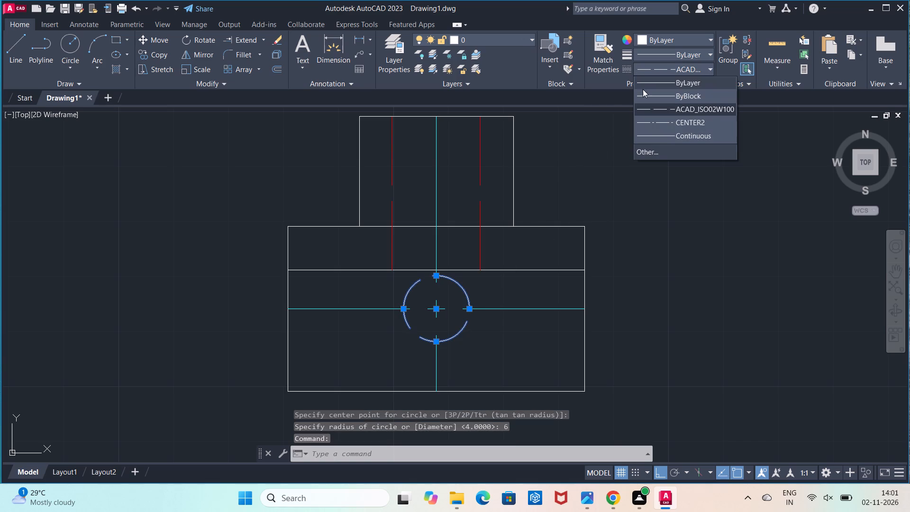
click(646, 87)
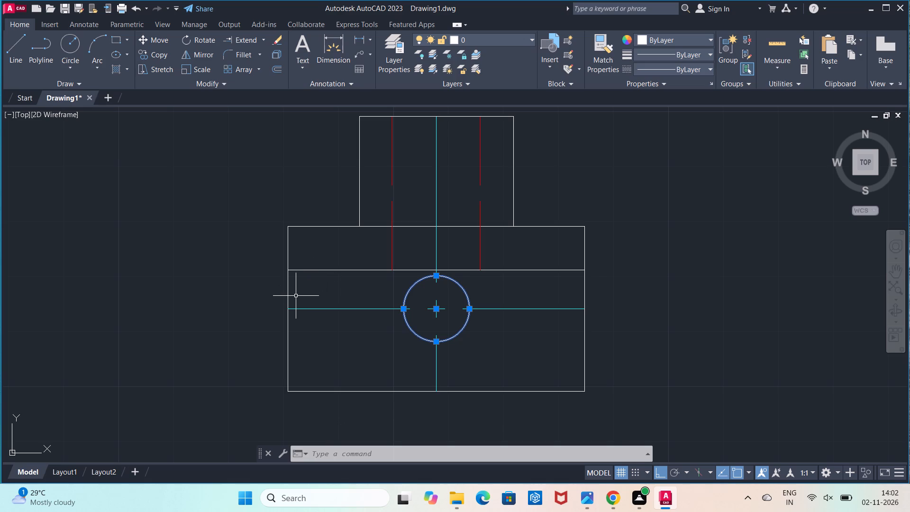
Measure the height of the lower rectangle along its right edge with a provisional linear dimension.
key(Escape)
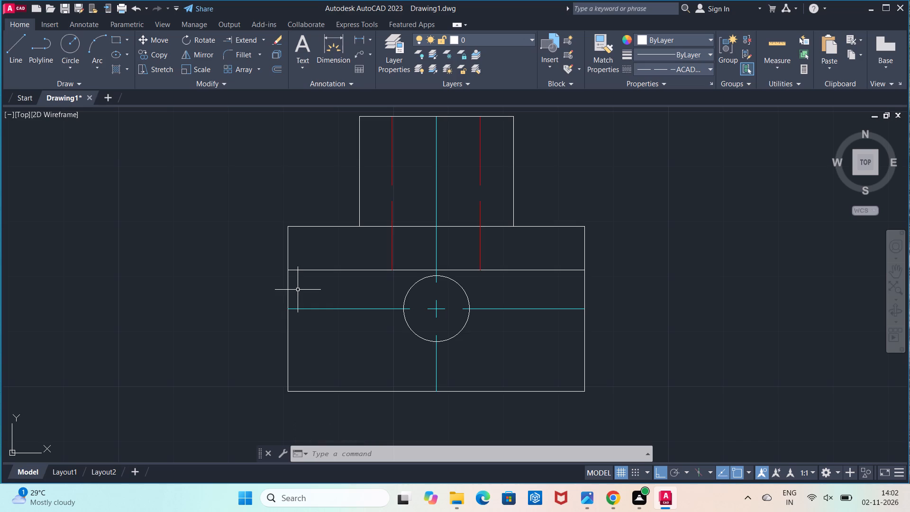
click(362, 42)
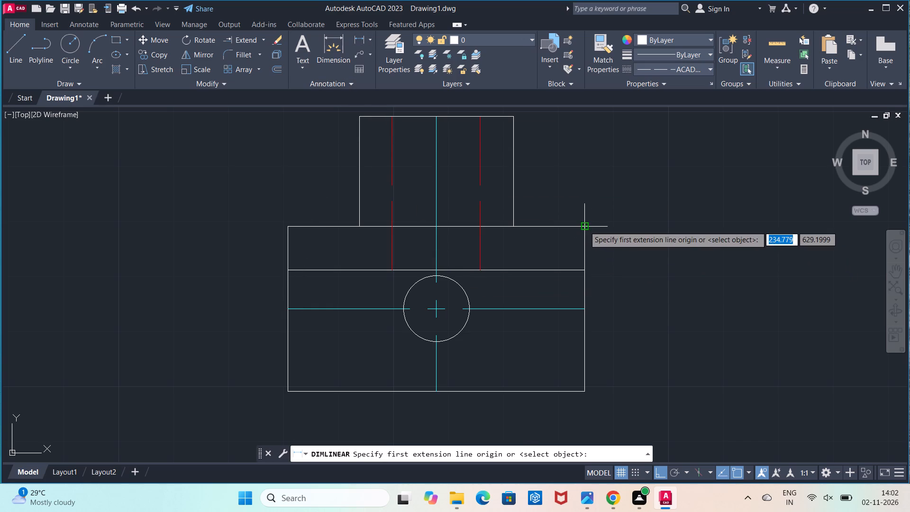
click(584, 226)
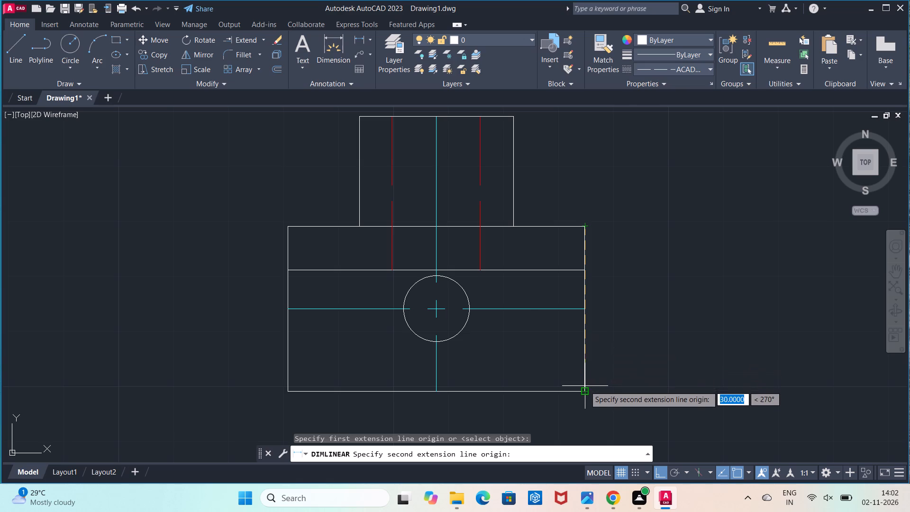
click(585, 386)
key(Escape)
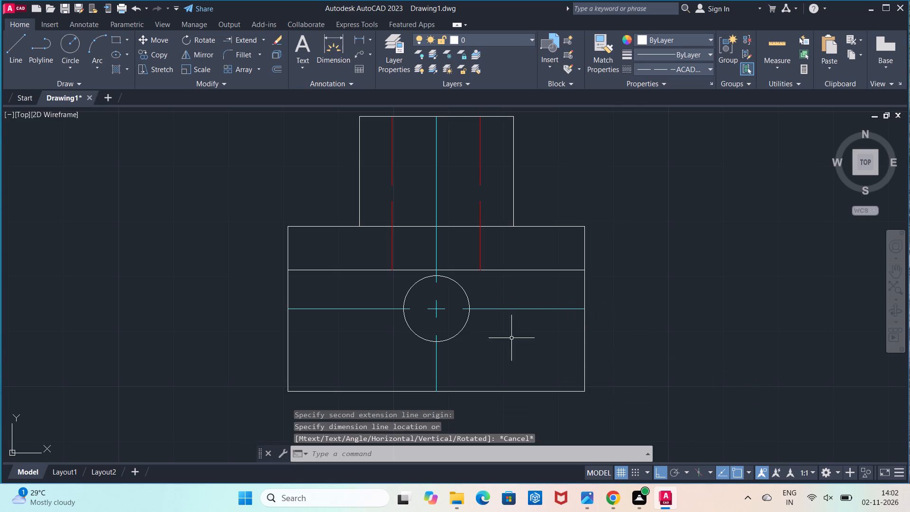
Measure the vertical distance from the lower rectangle's top-left corner to the horizontal centerline with a provisional linear dimension.
click(365, 43)
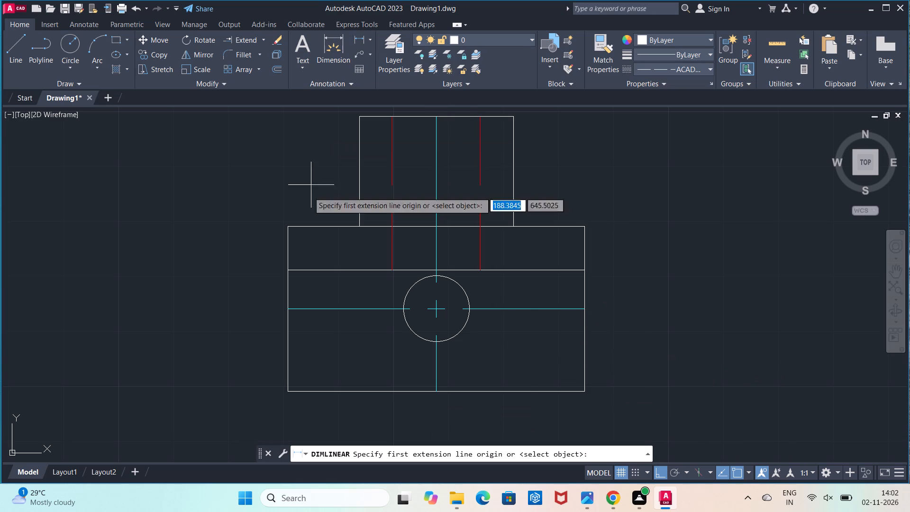
click(291, 224)
click(287, 310)
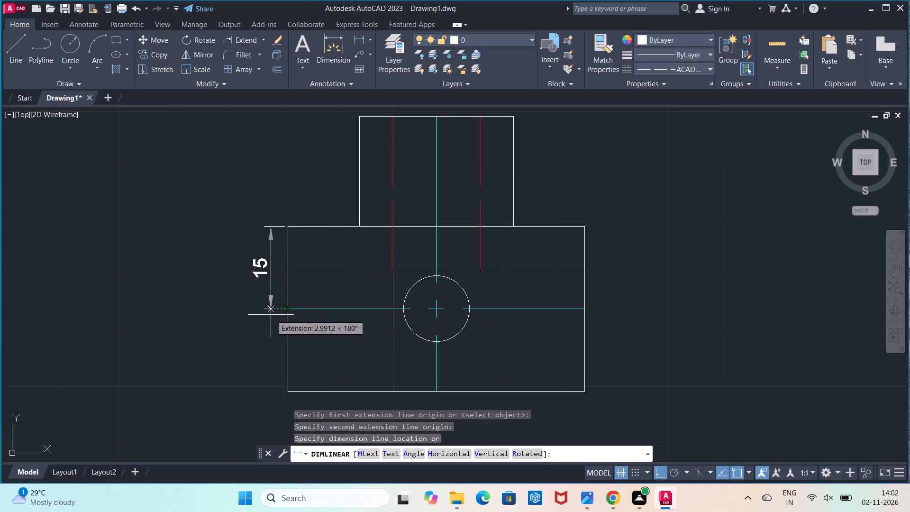
key(Escape)
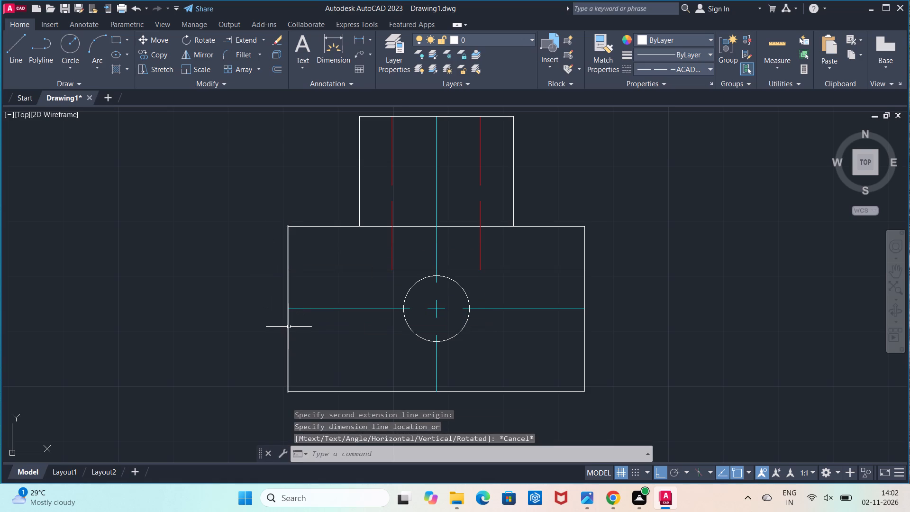
Move the horizontal centerline in the lower rectangle straight down by 4 units.
scroll(289, 327, up, 1)
scroll(289, 327, down, 1)
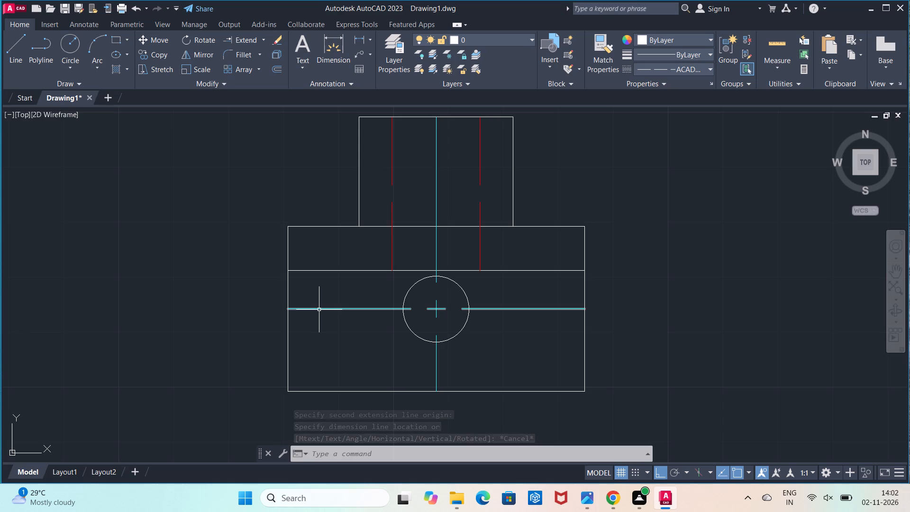
click(164, 39)
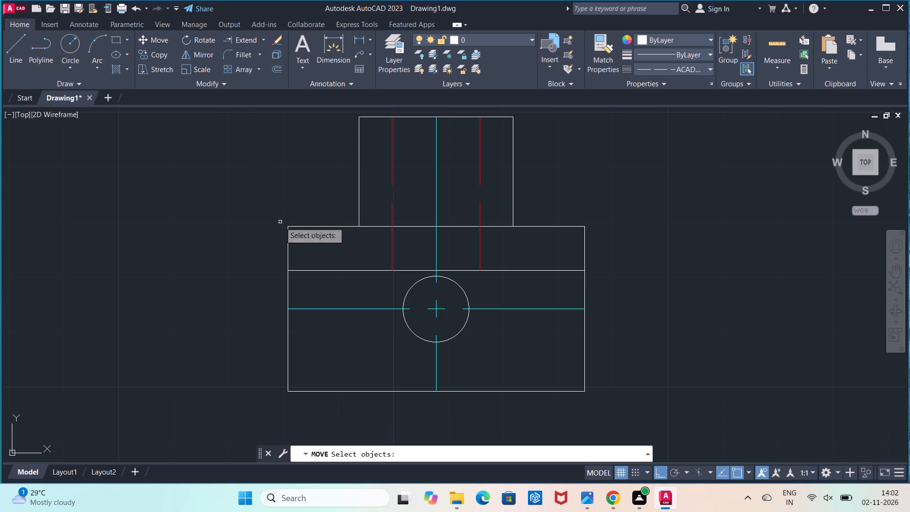
click(347, 310)
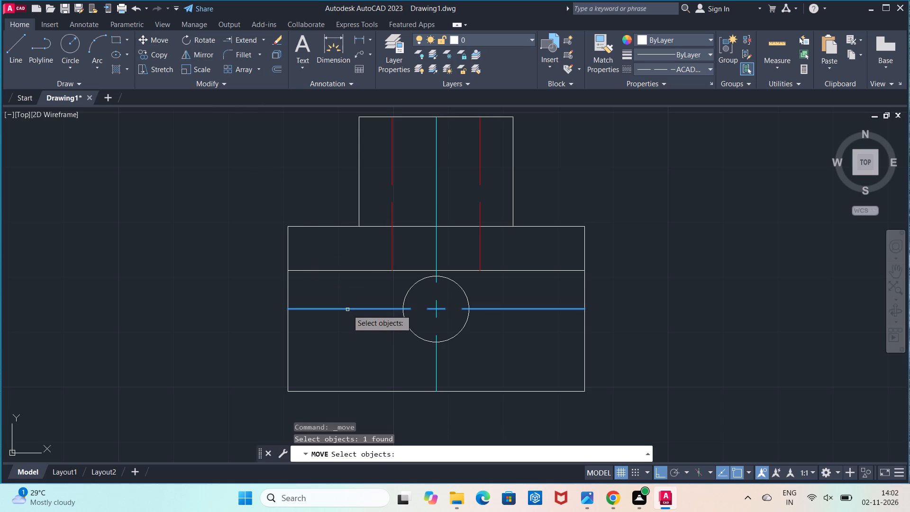
key(apostrophe)
key(Return)
key(Return)
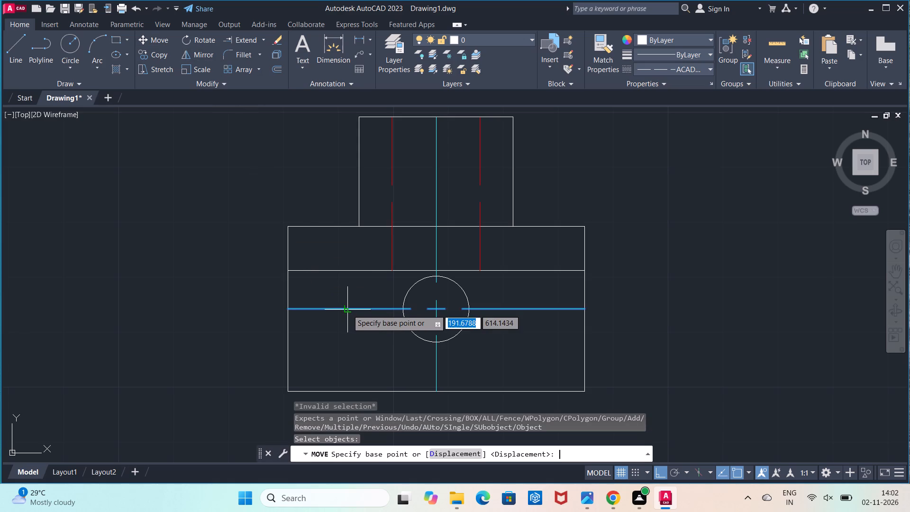
click(436, 312)
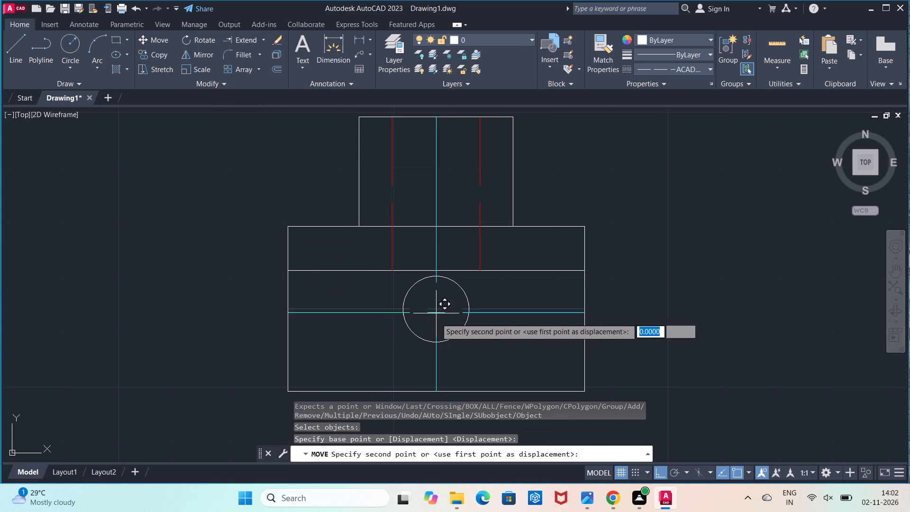
key(4)
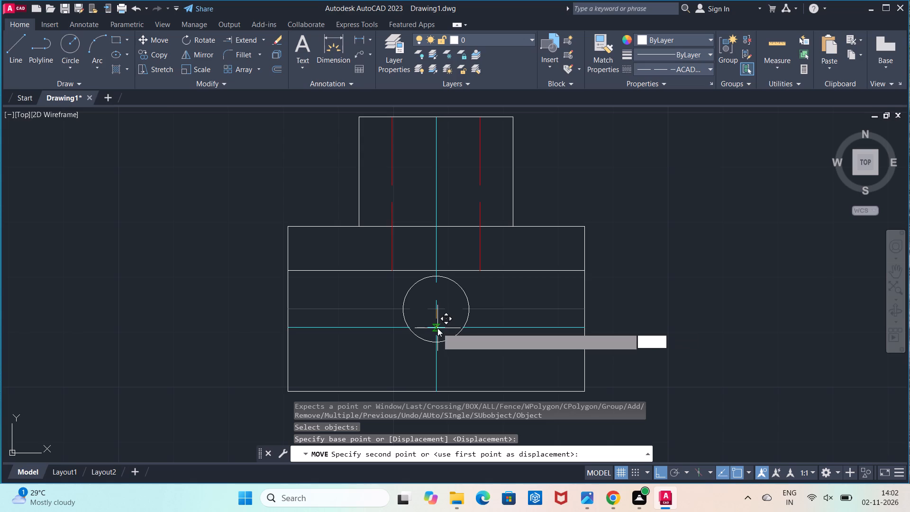
key(Return)
key(Escape)
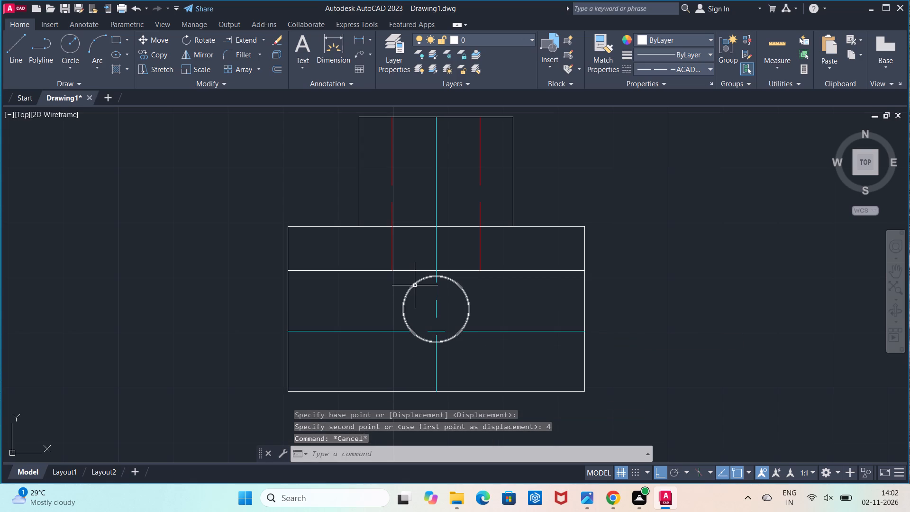
Move the circle down by 4 units from its center so that it is centered on the relocated horizontal centerline.
click(155, 41)
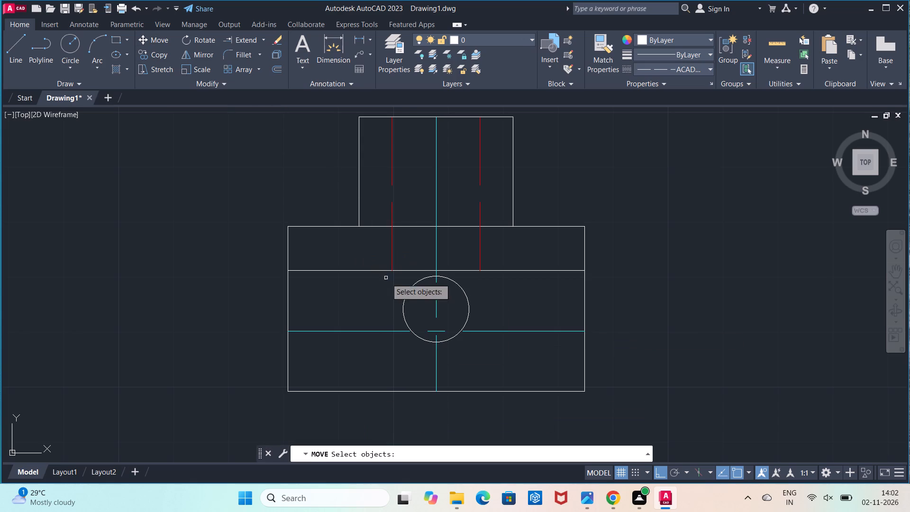
click(408, 292)
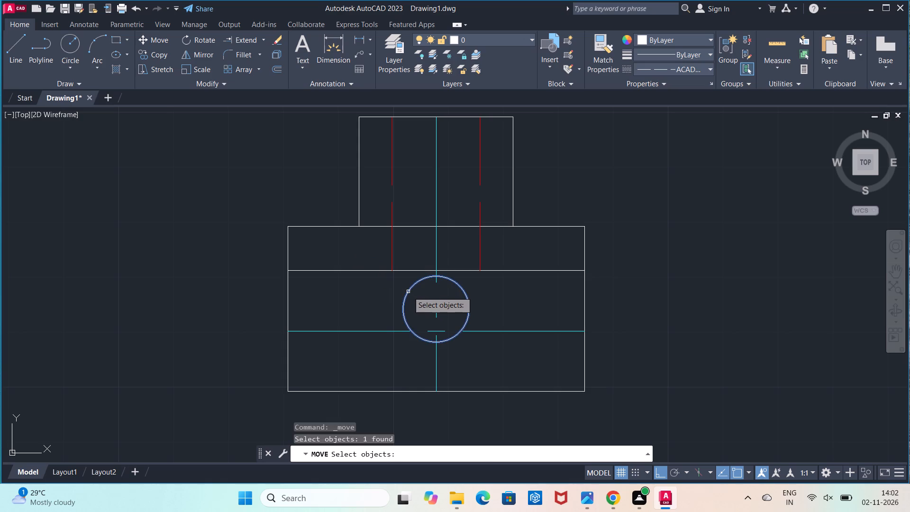
key(Return)
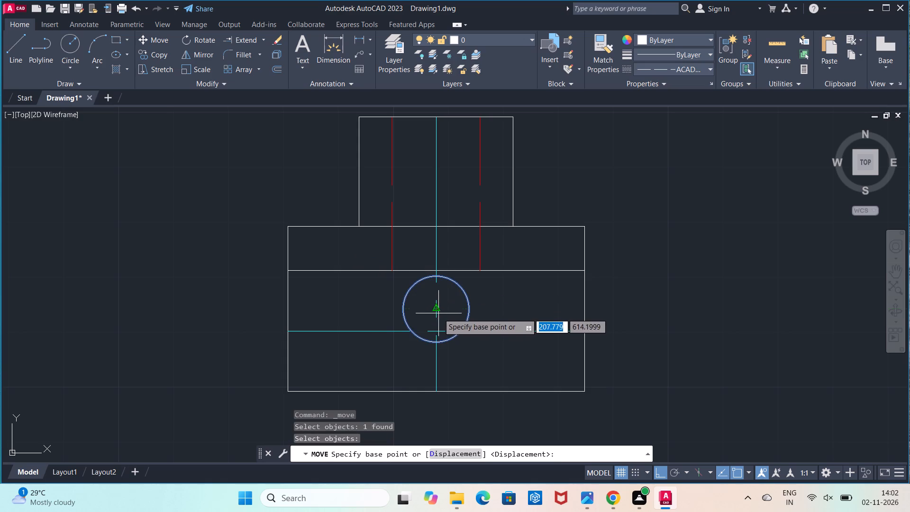
click(438, 310)
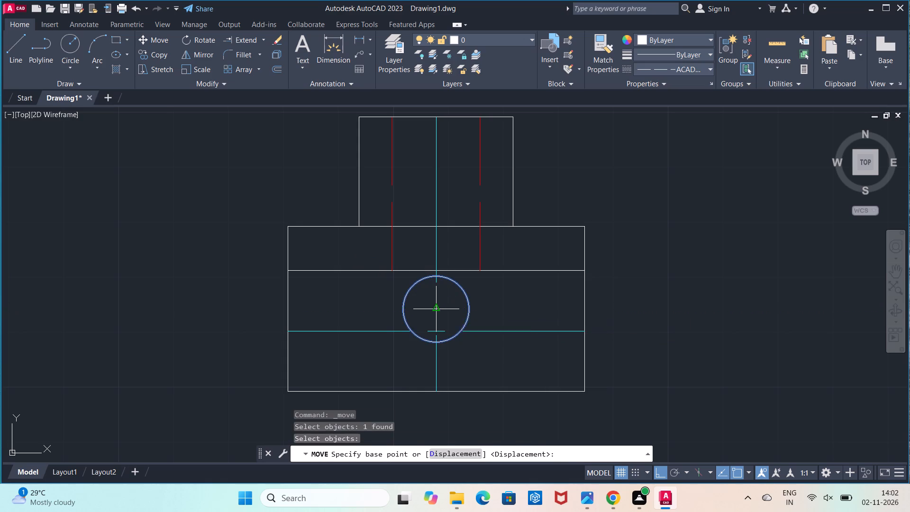
key(4)
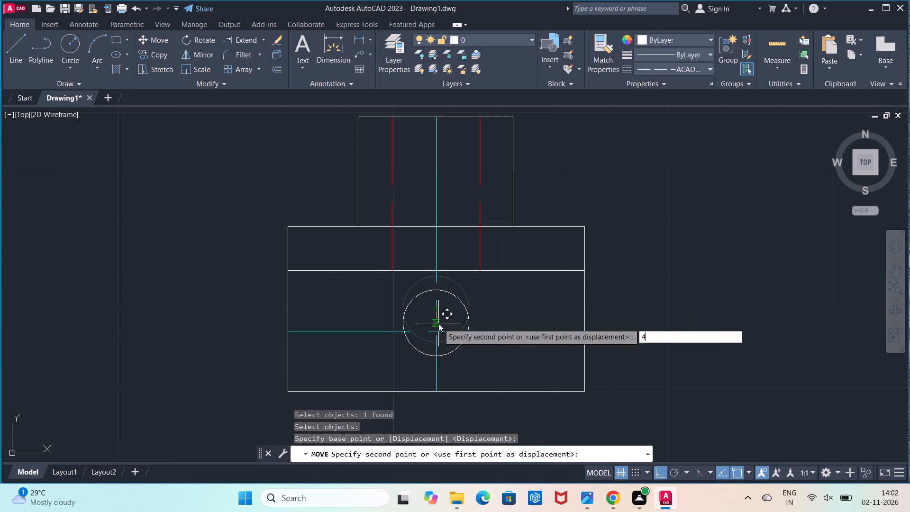
key(Return)
key(Escape)
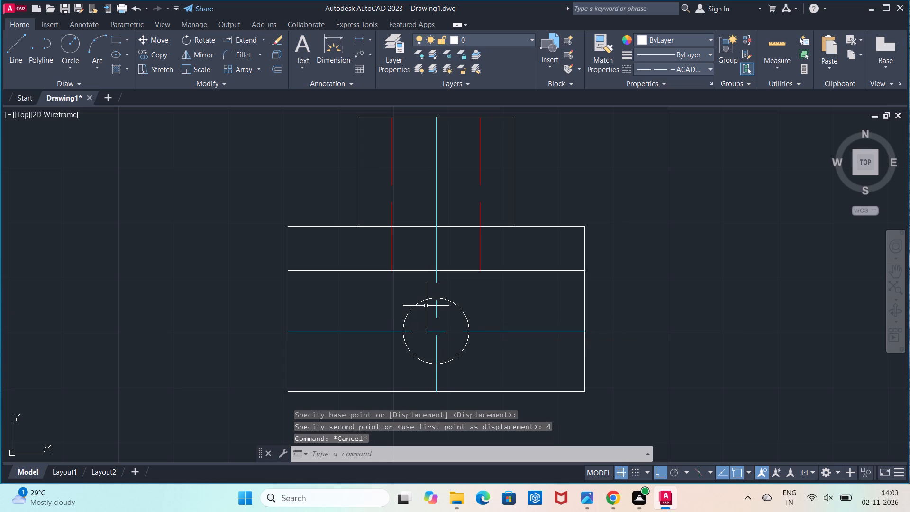
Measure the circle's radius from its center to its left quadrant with a provisional linear dimension.
click(358, 42)
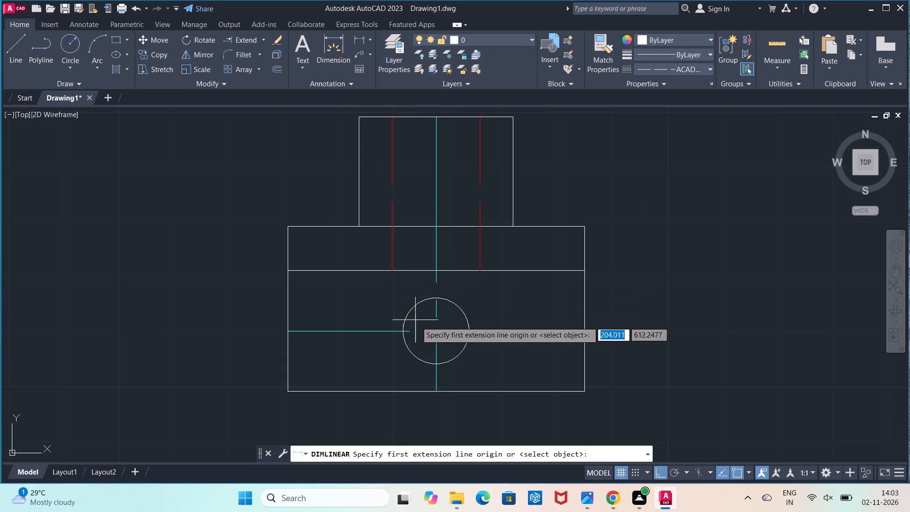
click(434, 329)
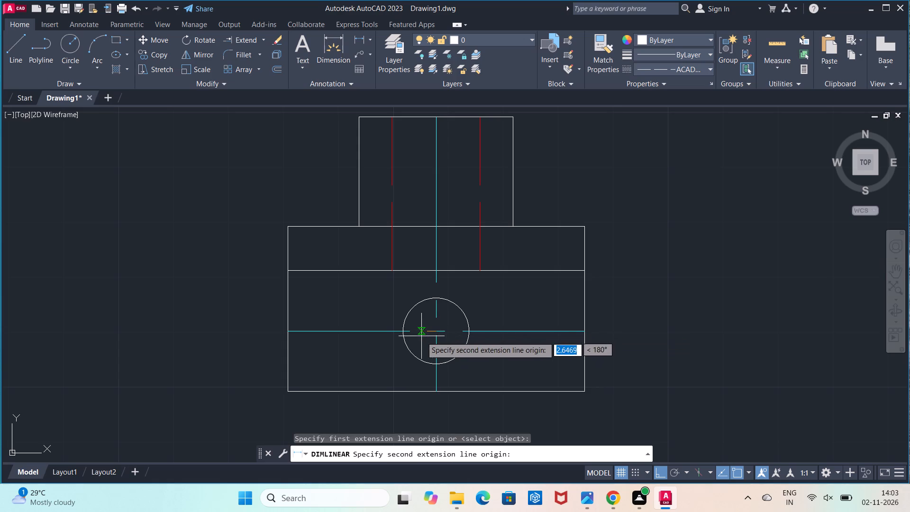
click(403, 333)
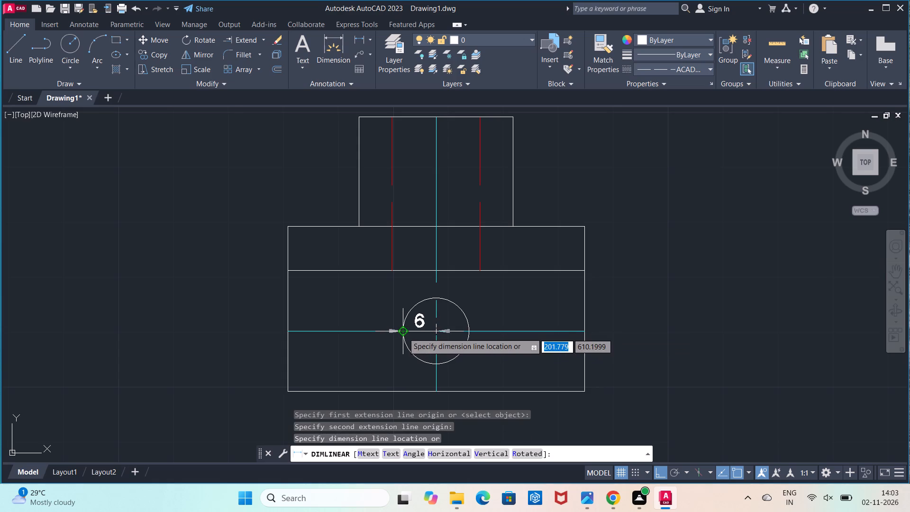
key(Escape)
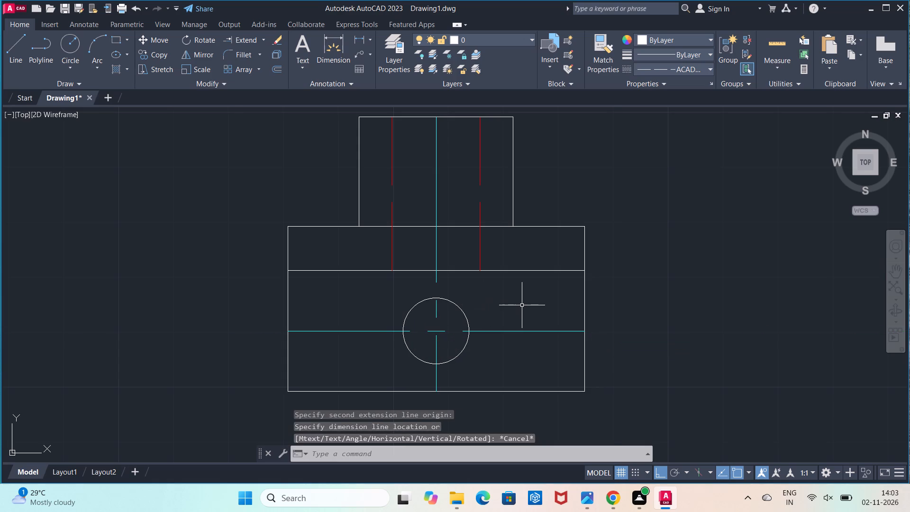
Move the entire view with the upper block and circle horizontally left, closer to the other two views.
scroll(524, 306, down, 1)
middle_drag(524, 306, 519, 309)
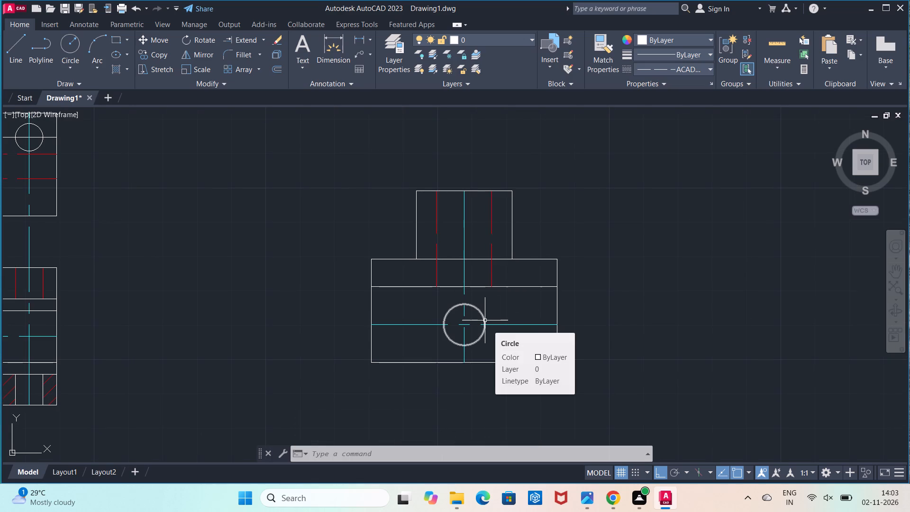
middle_click(603, 313)
middle_drag(582, 313, 198, 288)
scroll(273, 281, down, 1)
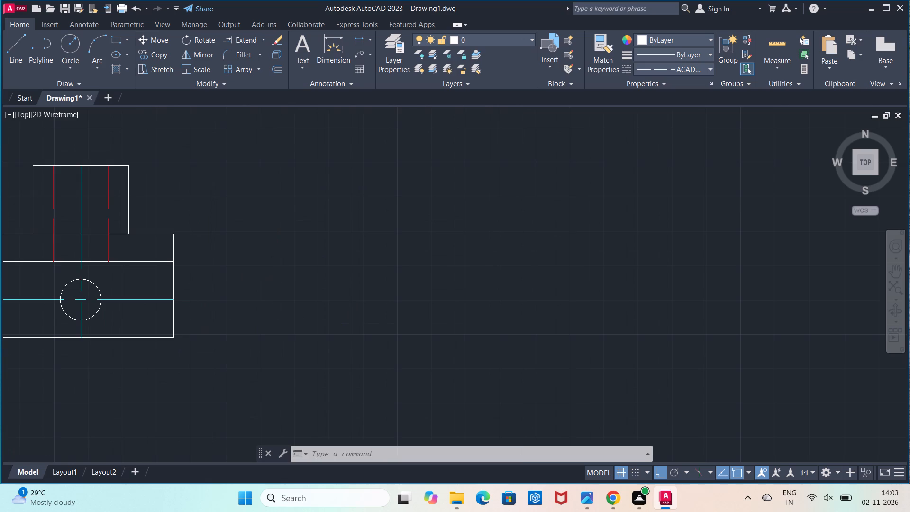
scroll(273, 281, down, 2)
scroll(273, 281, up, 1)
scroll(281, 282, down, 1)
middle_drag(281, 282, 342, 285)
click(227, 247)
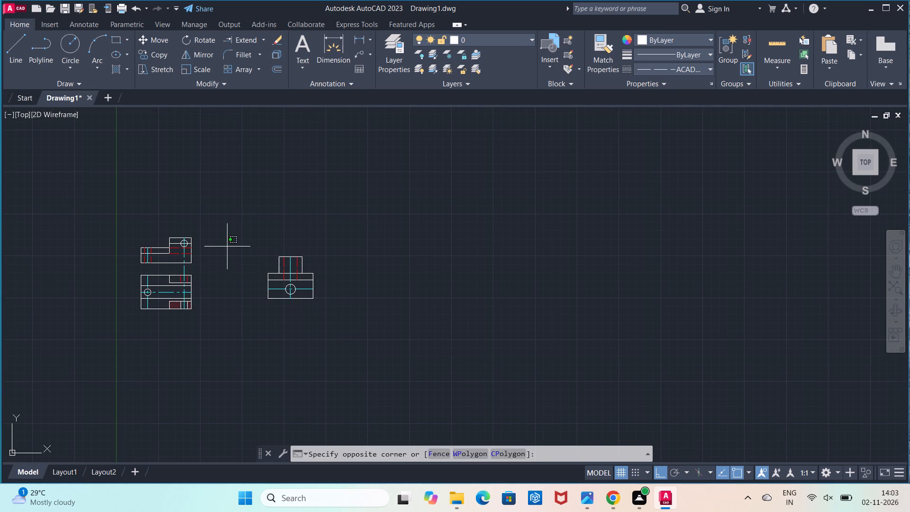
click(347, 327)
click(150, 42)
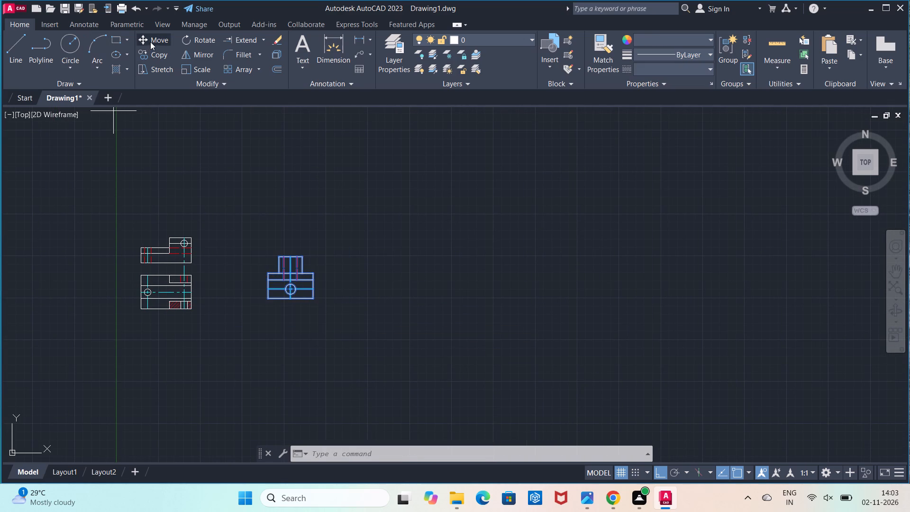
click(279, 273)
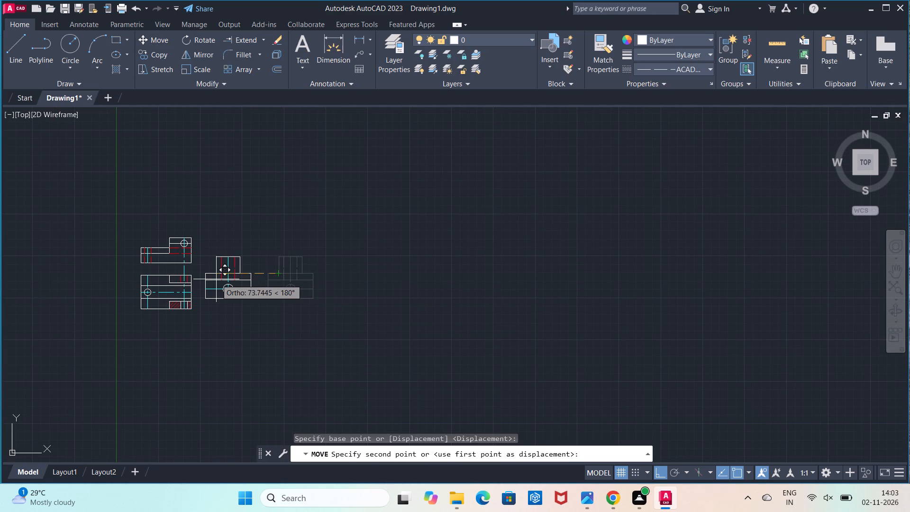
click(231, 280)
Set the current linetype to ByLayer and draw a 50-unit horizontal line beside the view with the upper block, level with its base rectangle's top.
scroll(315, 257, up, 1)
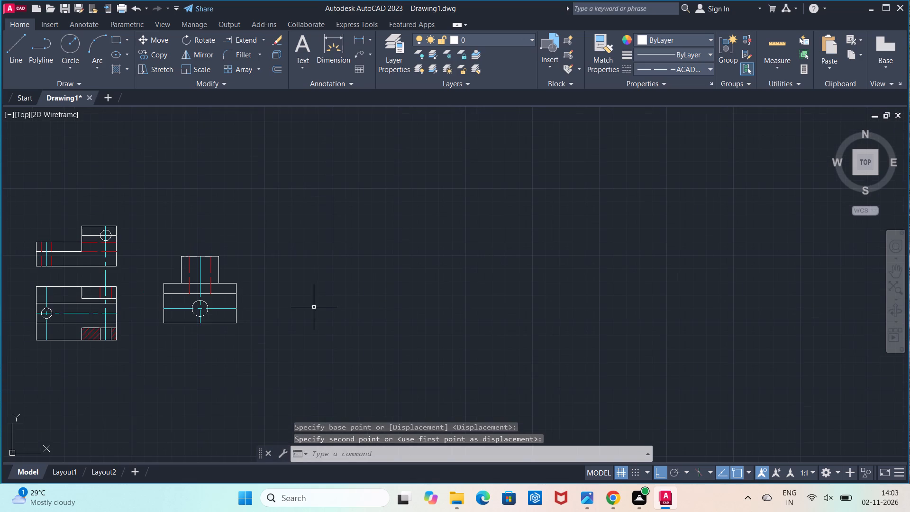
middle_drag(312, 308, 396, 295)
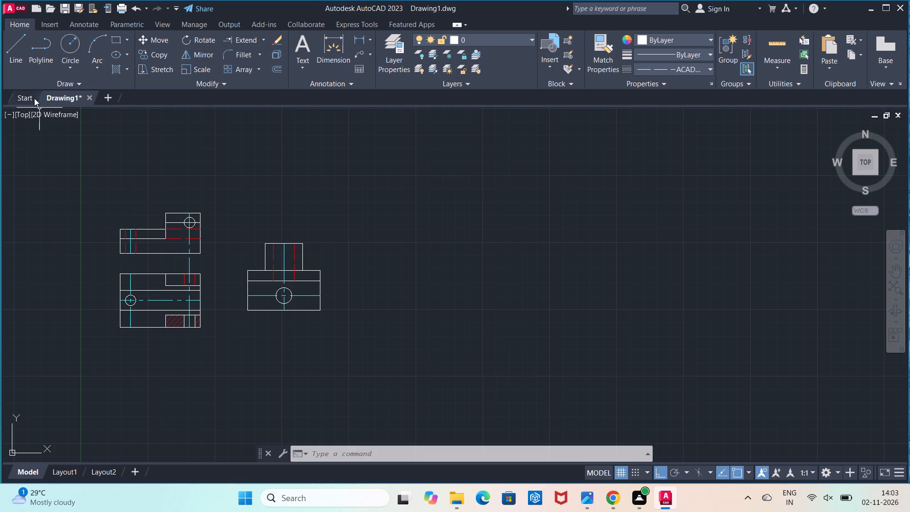
click(660, 70)
click(664, 86)
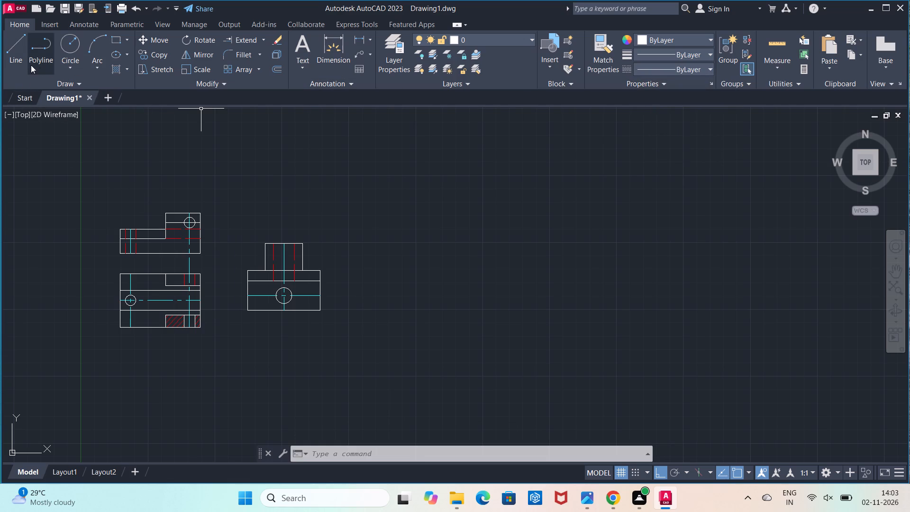
click(6, 58)
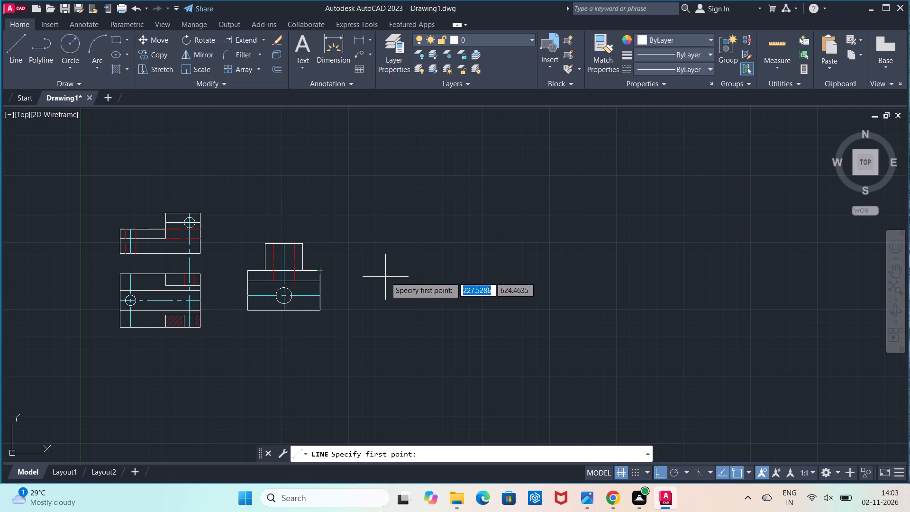
click(358, 273)
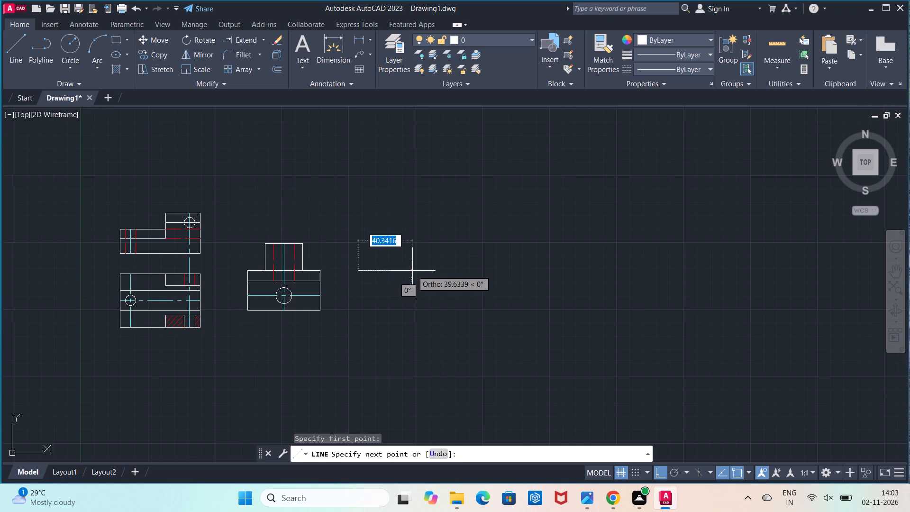
text(50)
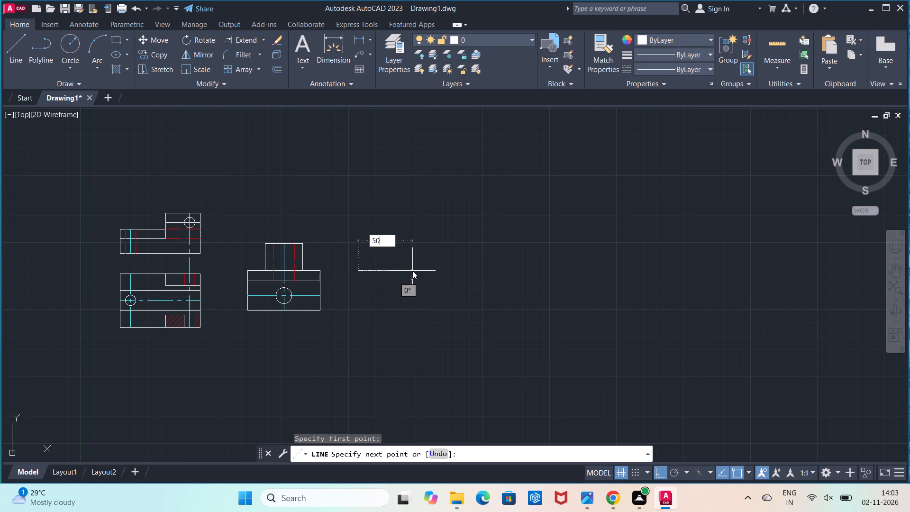
key(Return)
key(Escape)
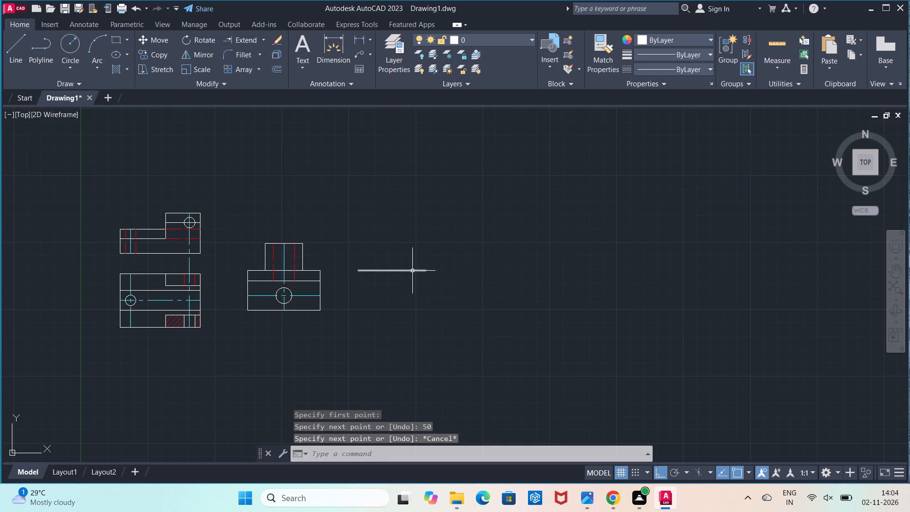
Complete an L-shaped outline from the line's right end: 8 down, 42 left, 22 down, 8 left, and back up to the line's start.
scroll(461, 280, up, 1)
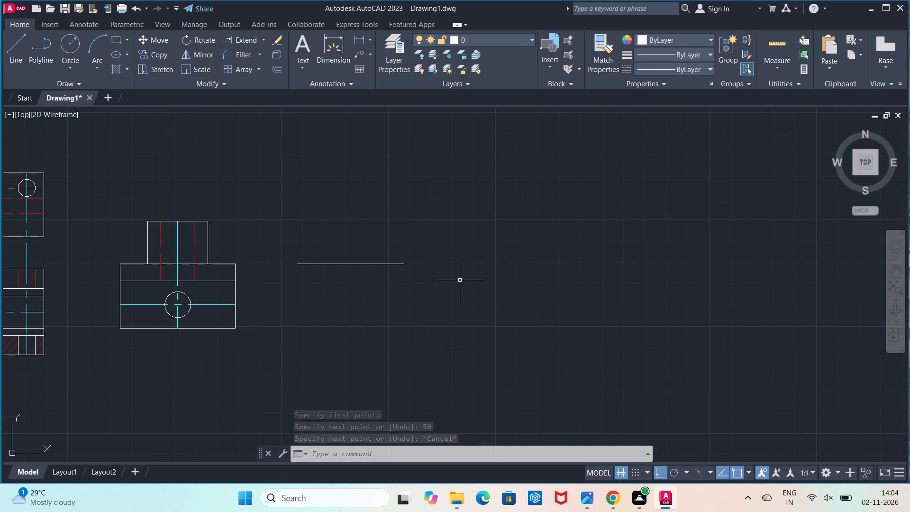
click(20, 69)
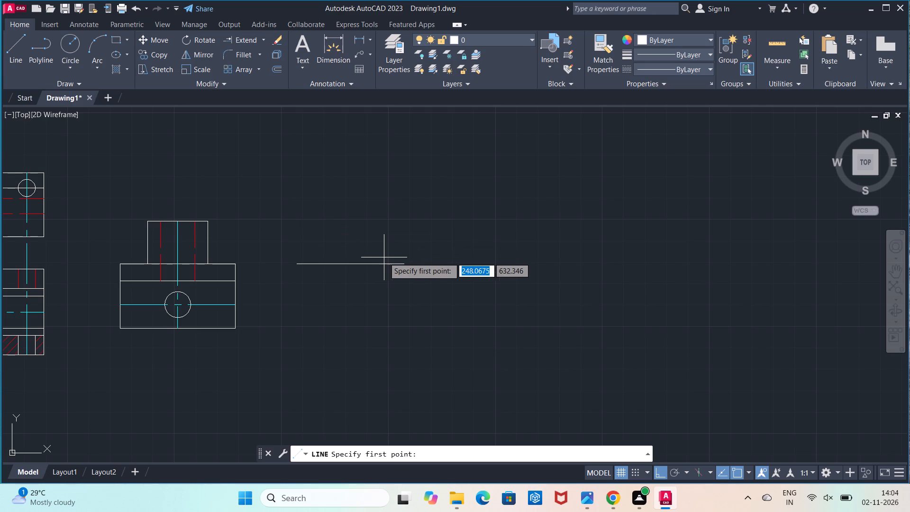
click(405, 261)
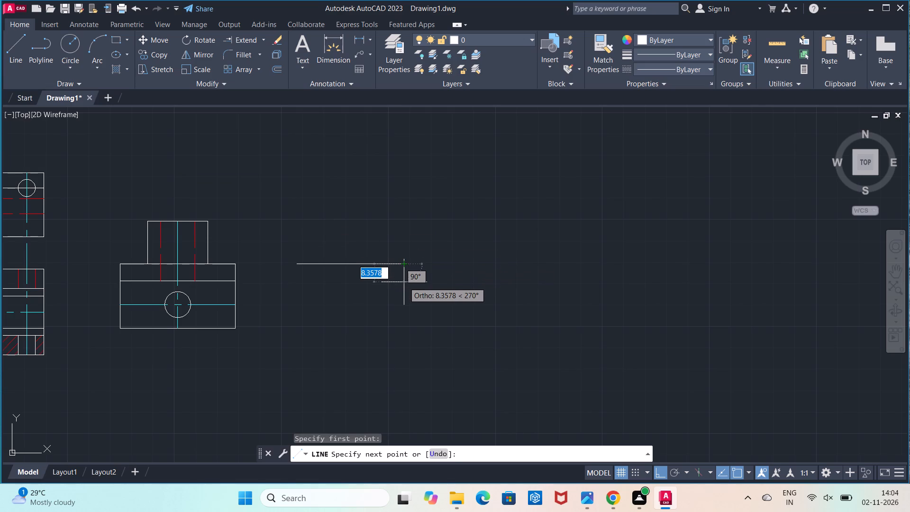
key(8)
key(Return)
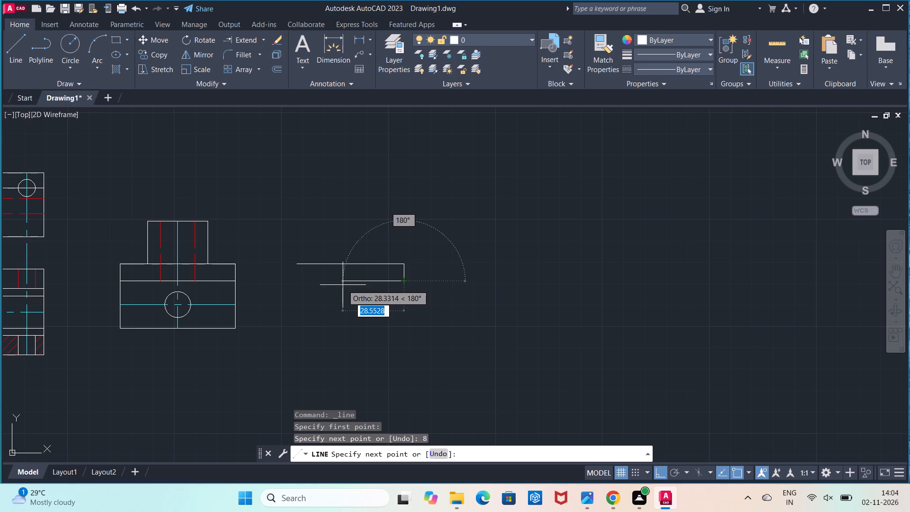
text(42)
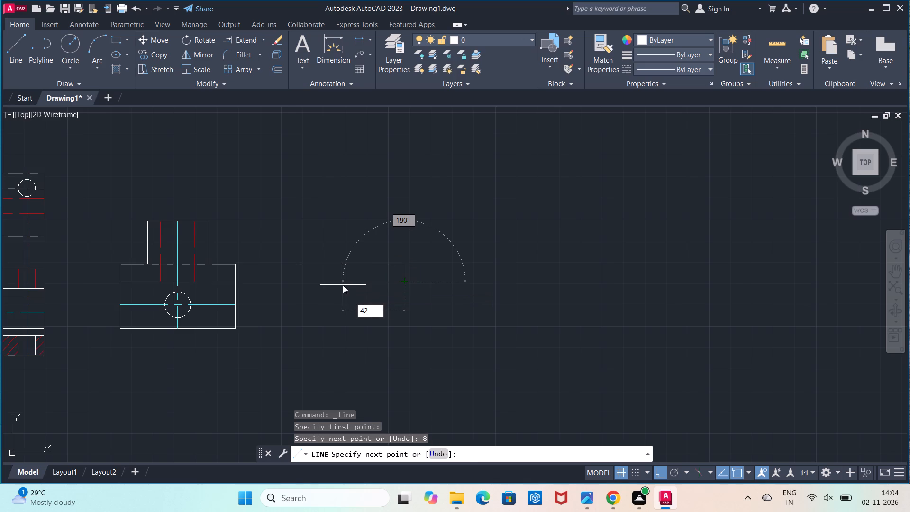
key(Return)
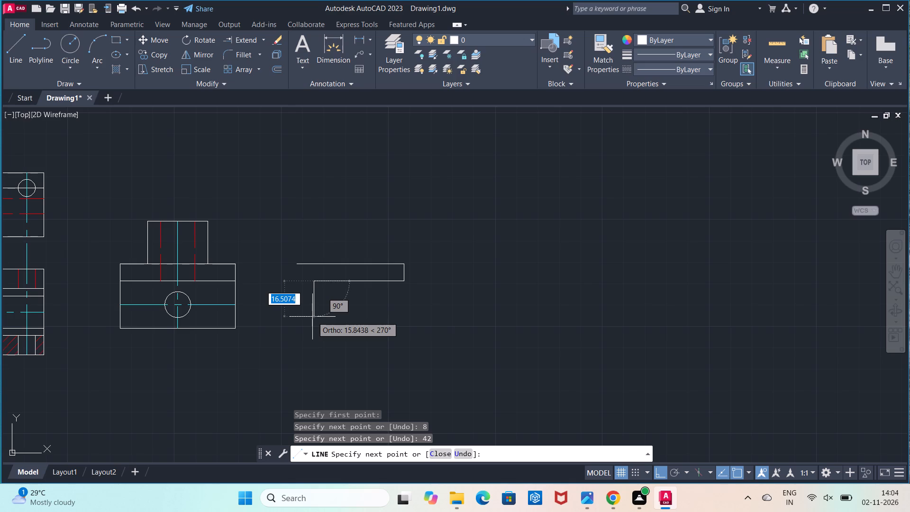
text(22)
key(Return)
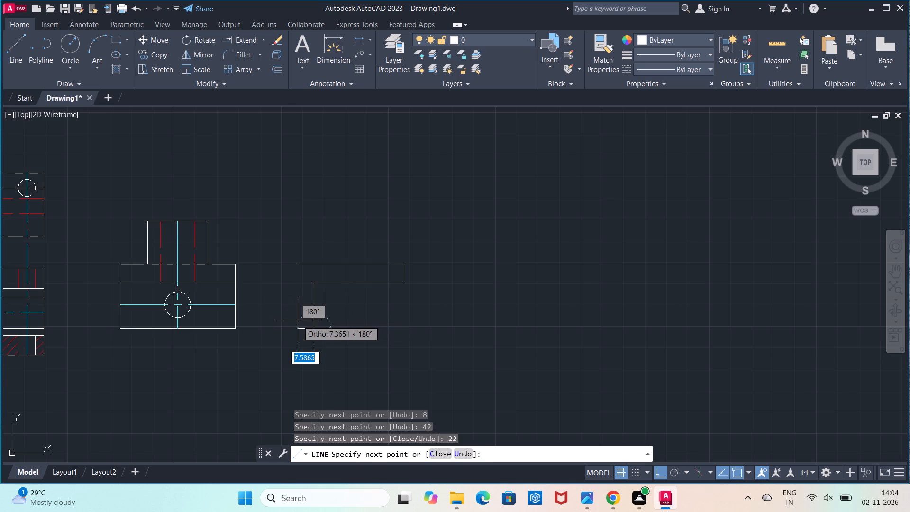
key(8)
key(Return)
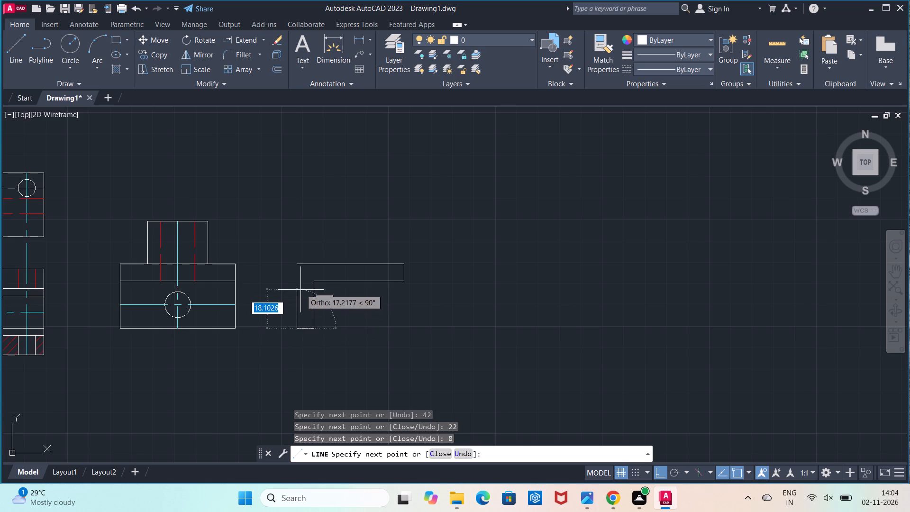
click(298, 265)
key(Escape)
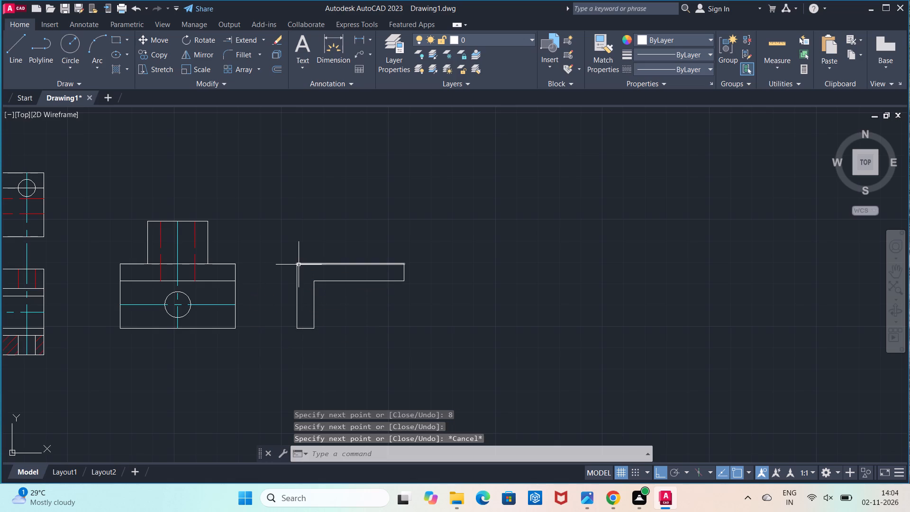
Extend the circle's horizontal centerline across to the inner edge of the L-shaped outline's vertical leg.
scroll(257, 302, up, 1)
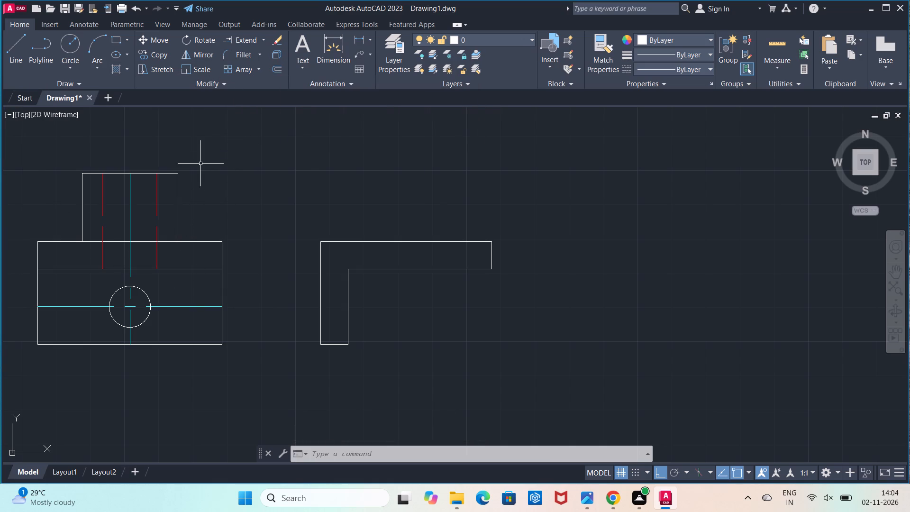
click(250, 37)
click(204, 307)
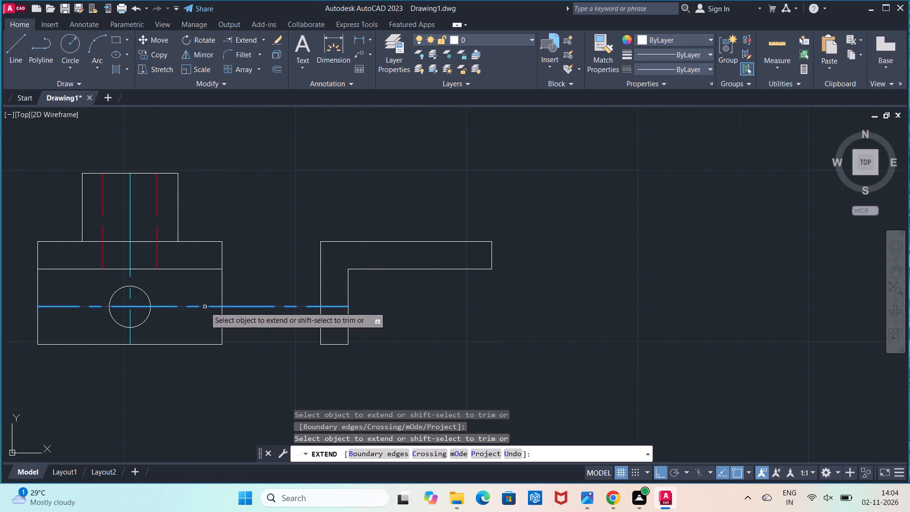
click(228, 306)
key(Escape)
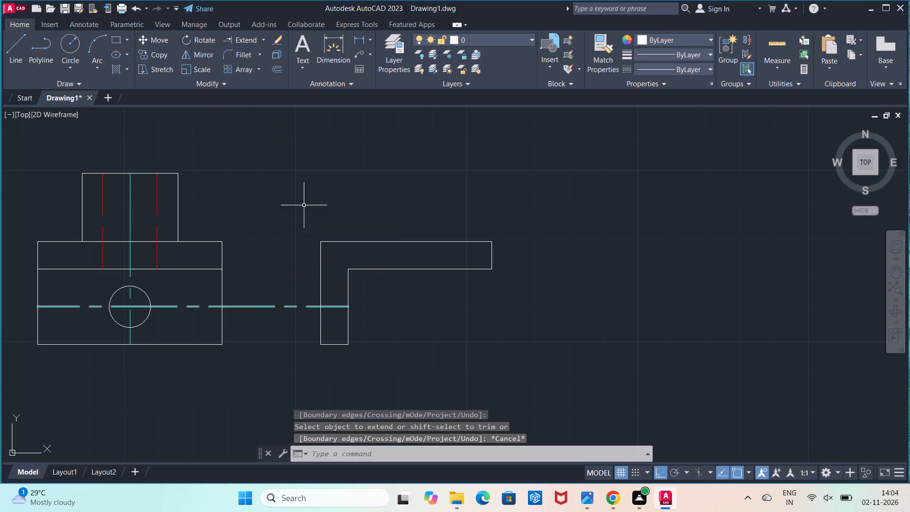
Trim away the portion of the extended centerline that lies between the two views.
click(265, 42)
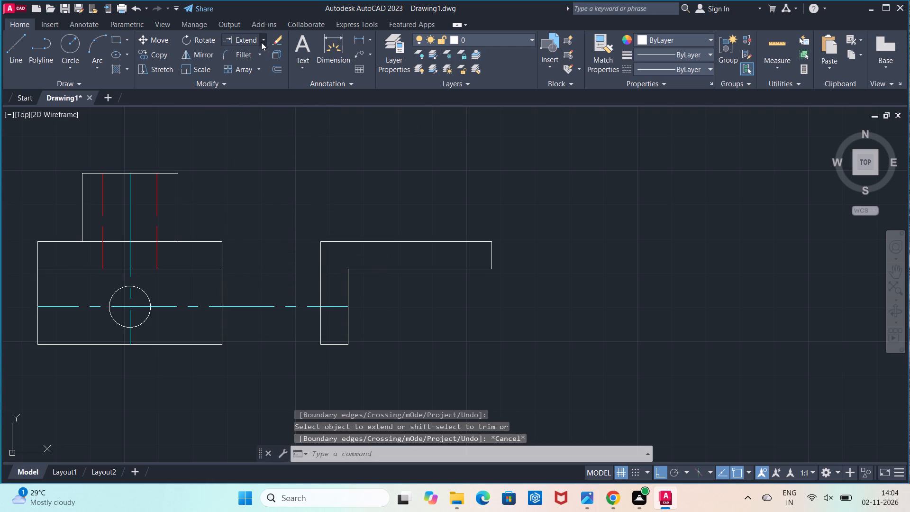
click(256, 63)
drag(269, 265, 269, 327)
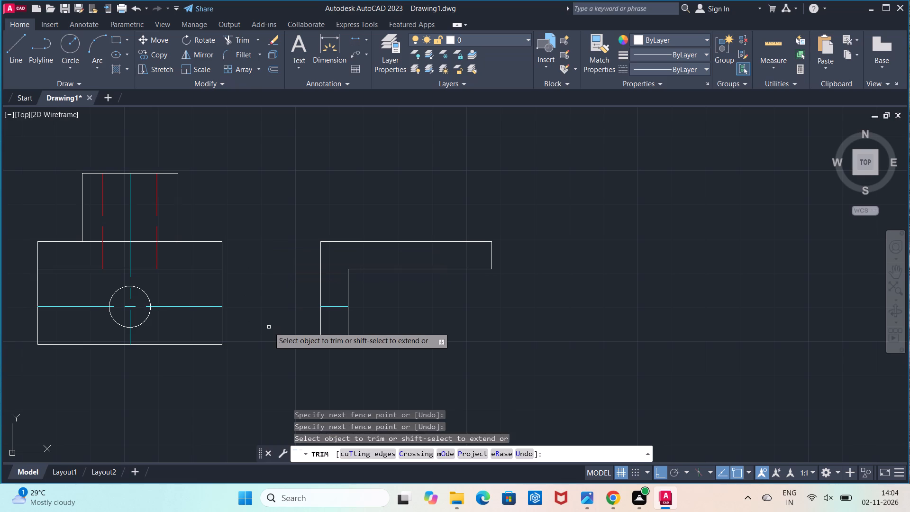
key(Escape)
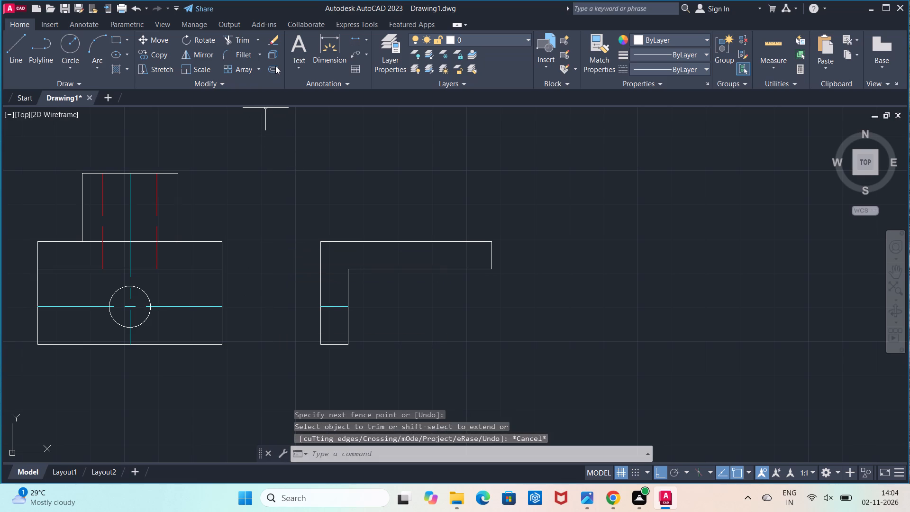
Offset the centerline in the L-shaped outline's vertical leg by 6 units, both below and above.
click(275, 66)
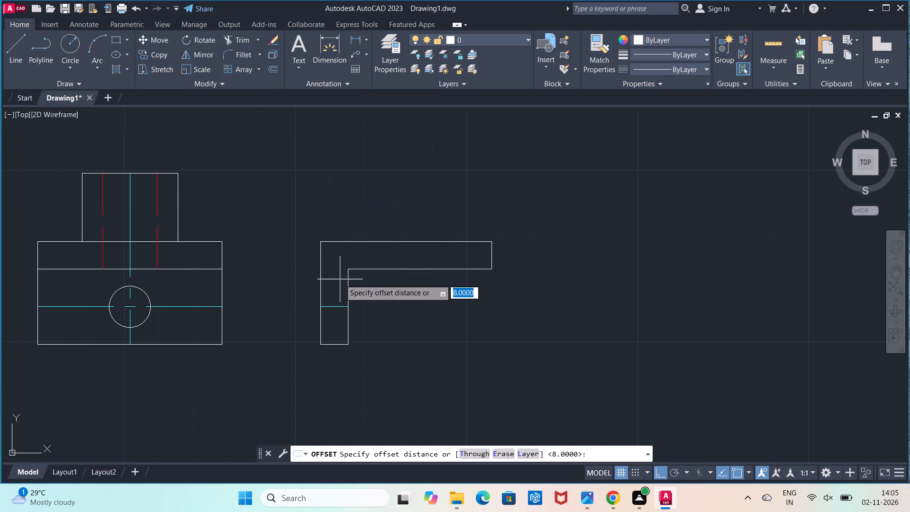
click(333, 307)
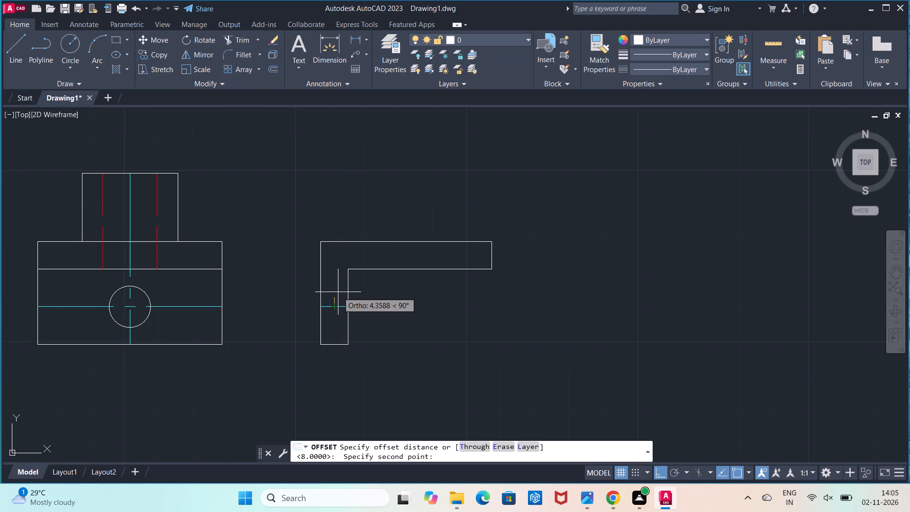
key(6)
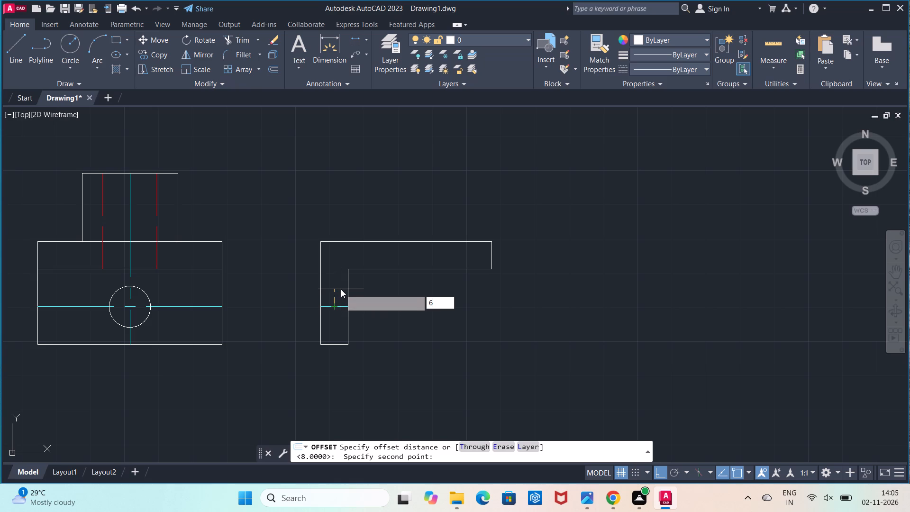
key(Return)
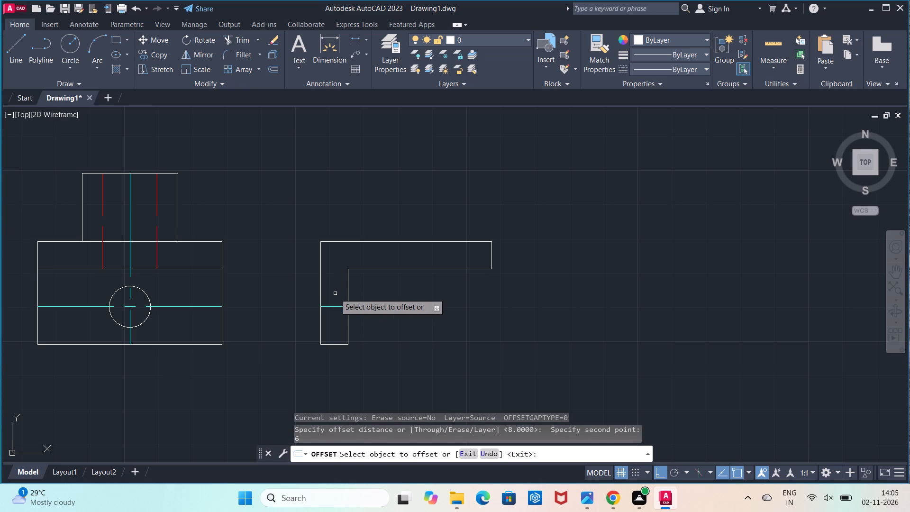
click(335, 307)
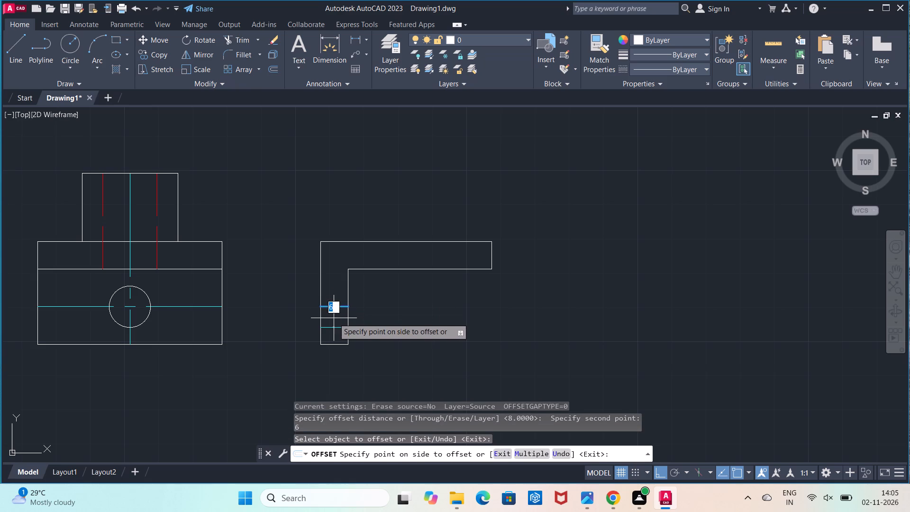
click(334, 318)
click(336, 306)
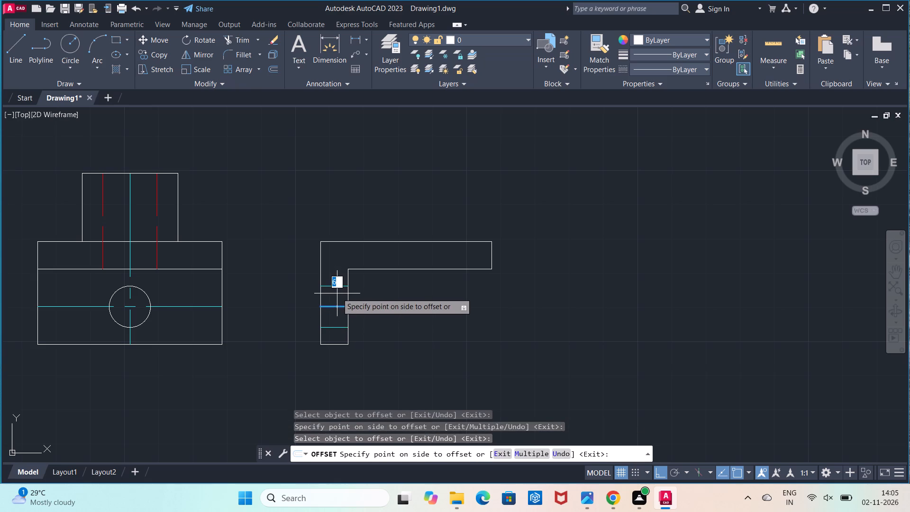
click(337, 293)
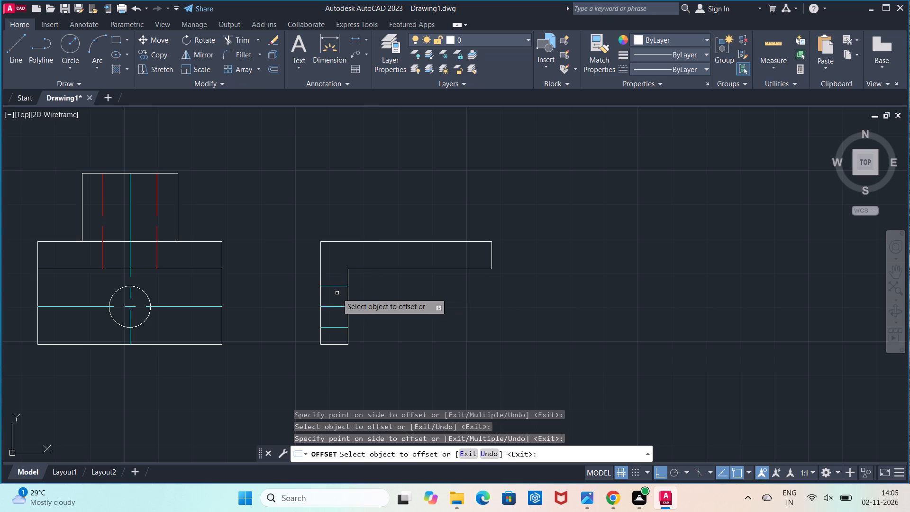
key(Escape)
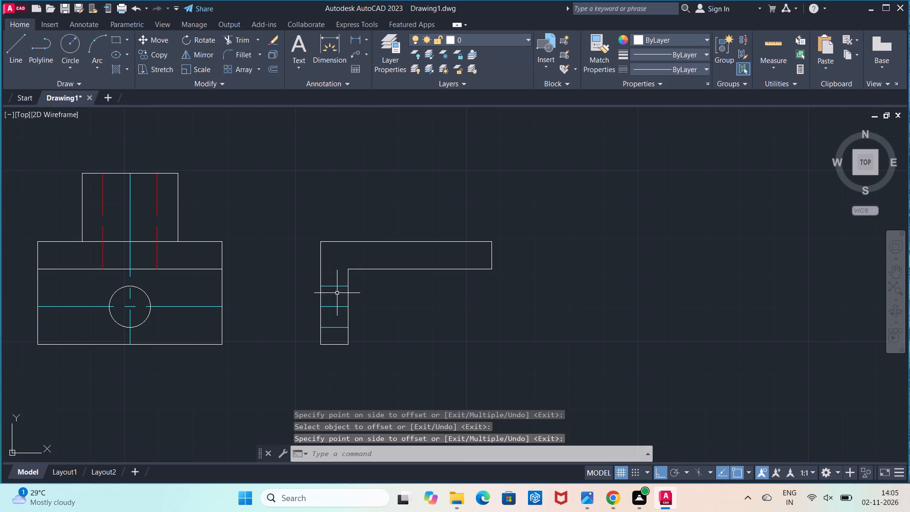
Change the color of the two offset lines above and below the centerline in the L-shape's vertical leg to red.
scroll(337, 293, up, 2)
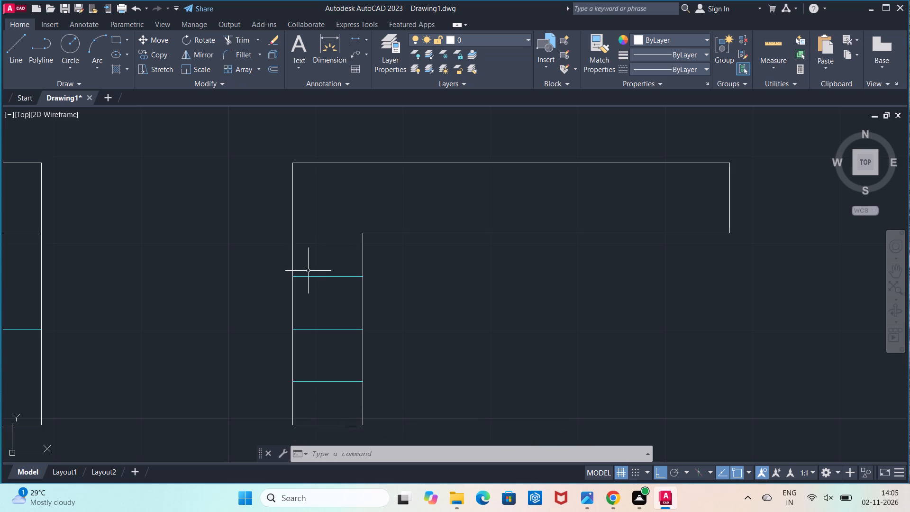
click(329, 276)
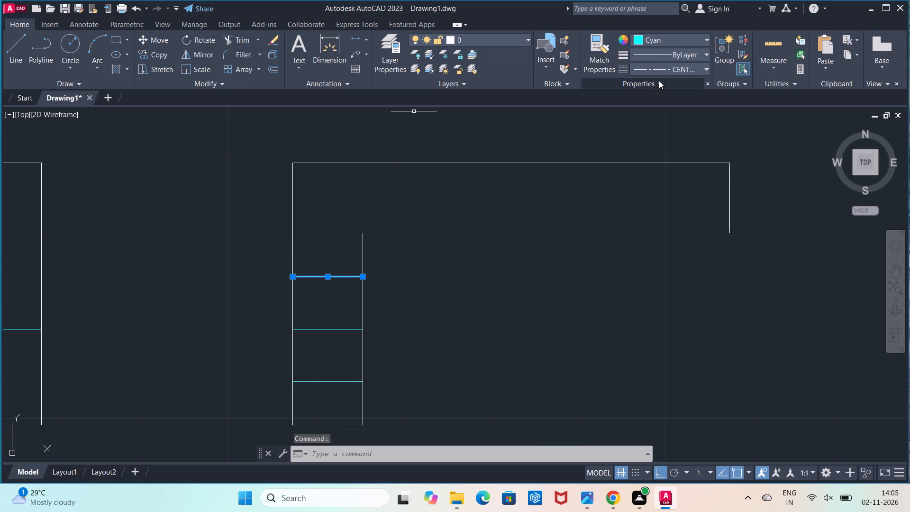
click(668, 43)
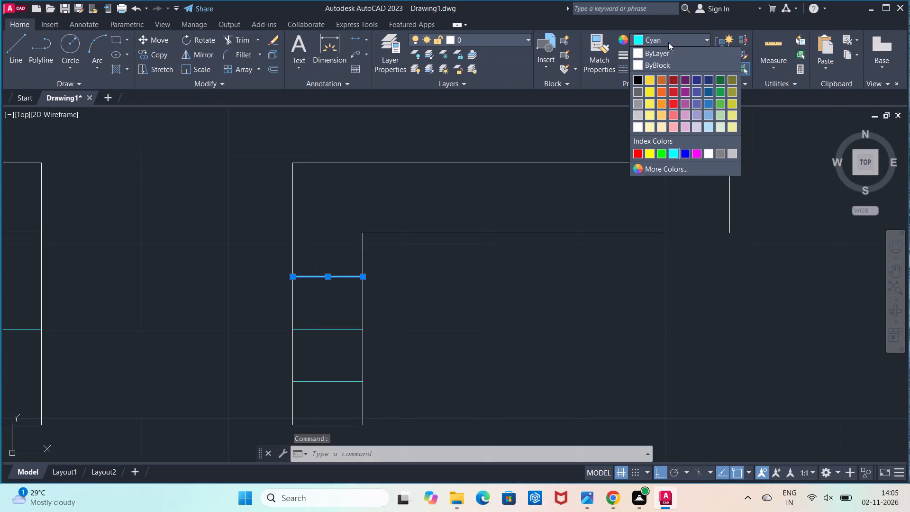
click(640, 154)
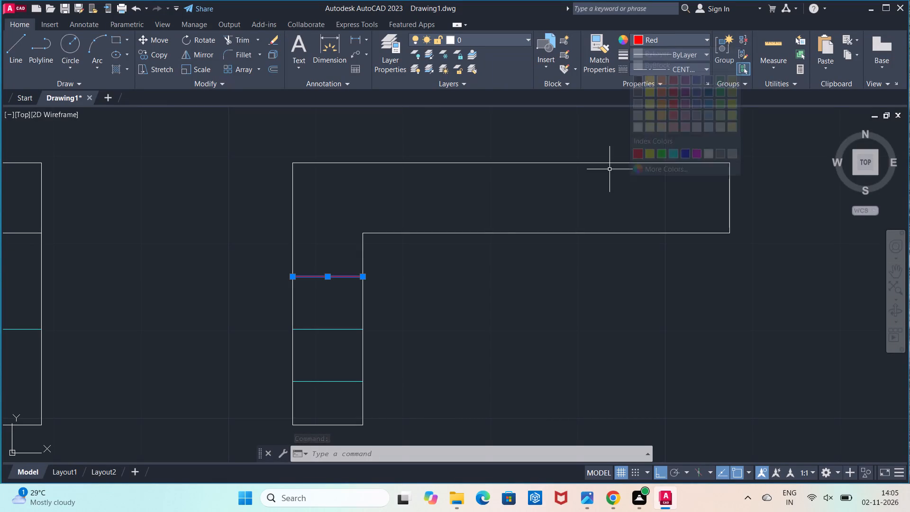
click(332, 383)
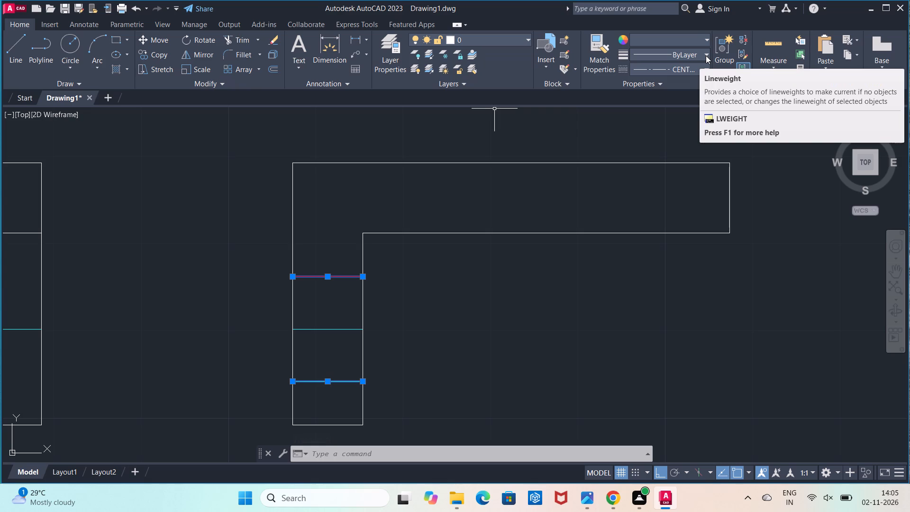
click(704, 38)
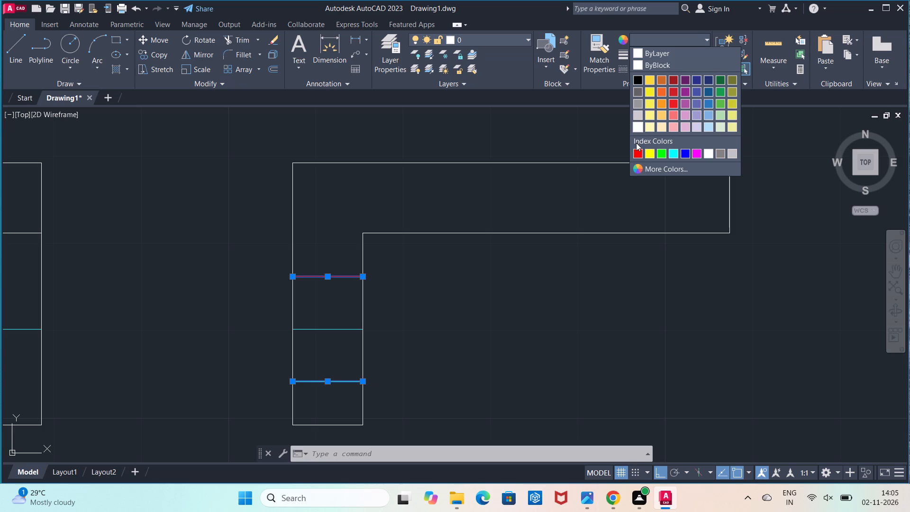
click(636, 151)
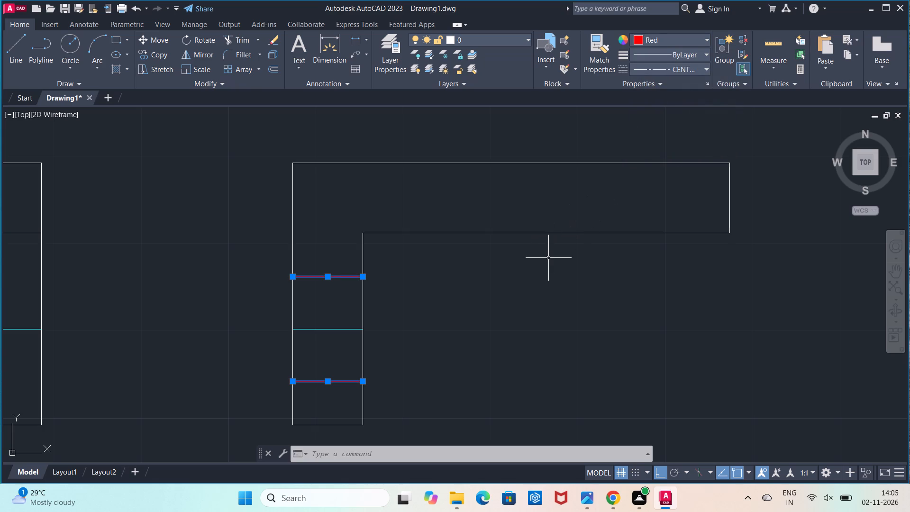
key(Escape)
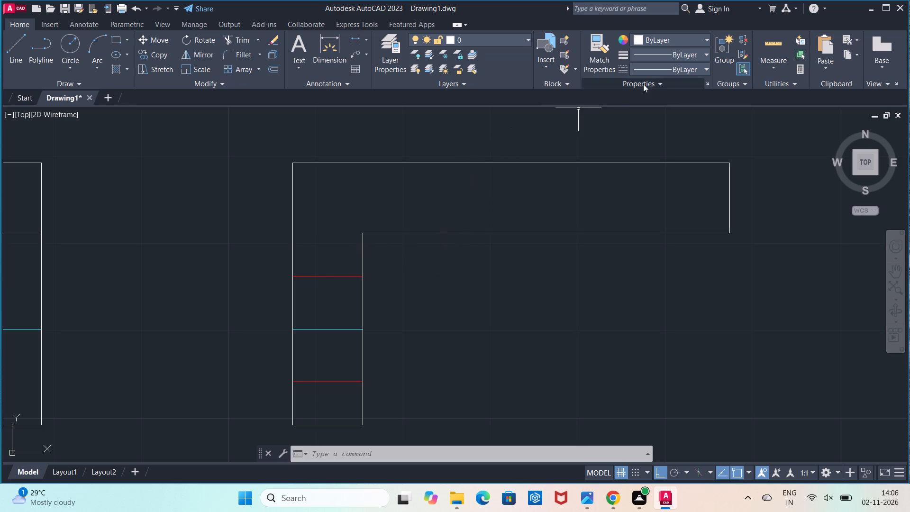
Set the linetype of both red lines in the vertical leg to ACAD_ISO02W100.
click(311, 278)
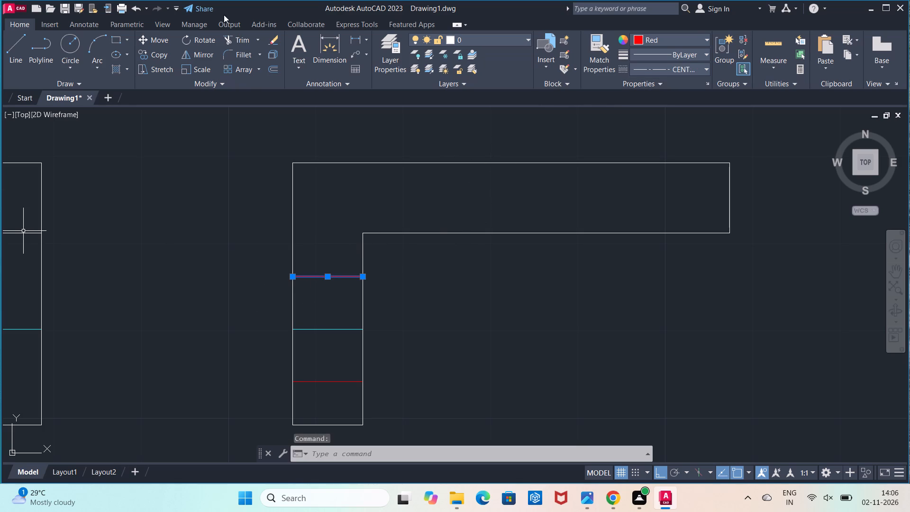
click(691, 68)
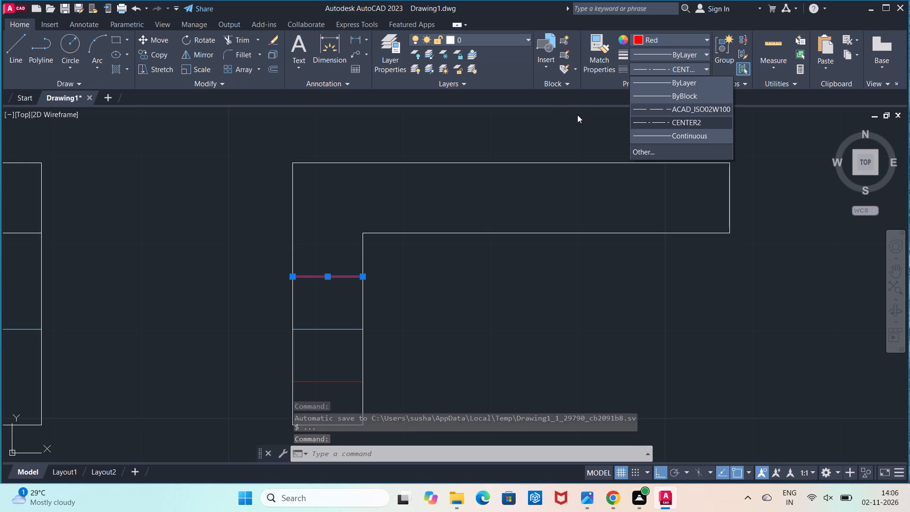
click(667, 109)
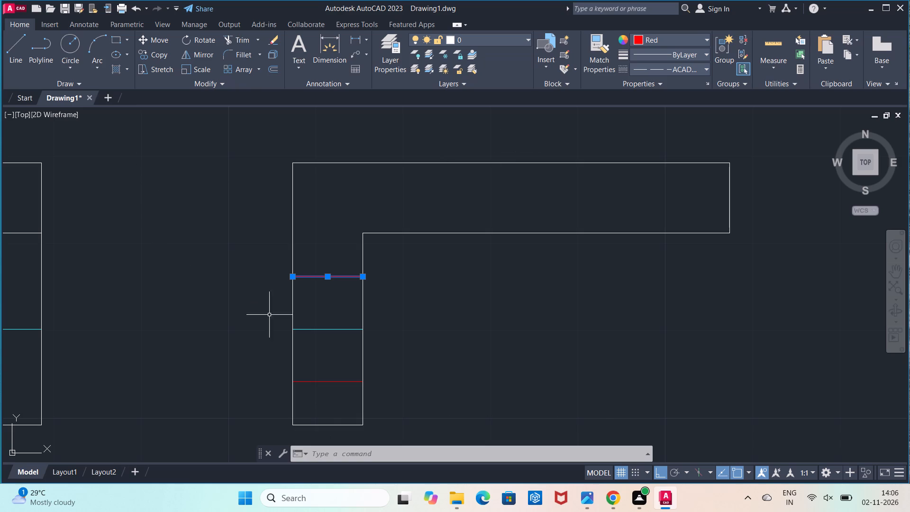
click(325, 382)
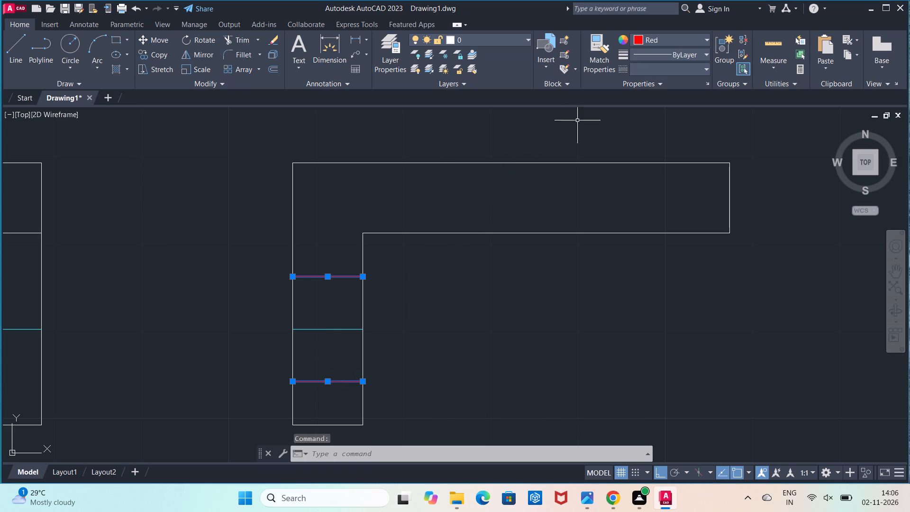
click(659, 67)
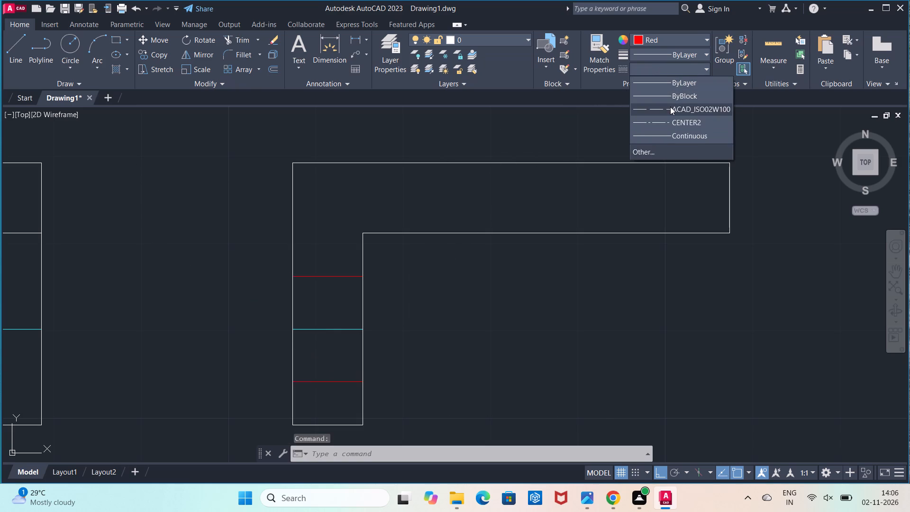
click(670, 107)
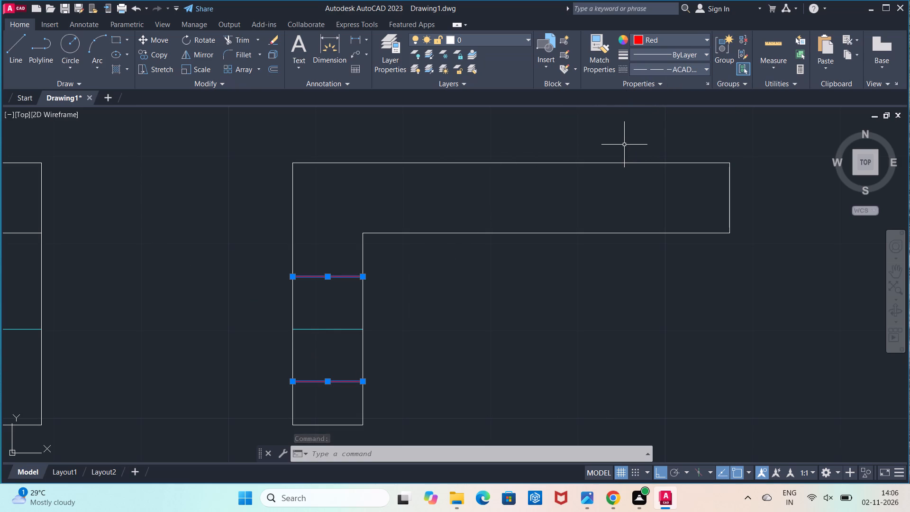
key(Escape)
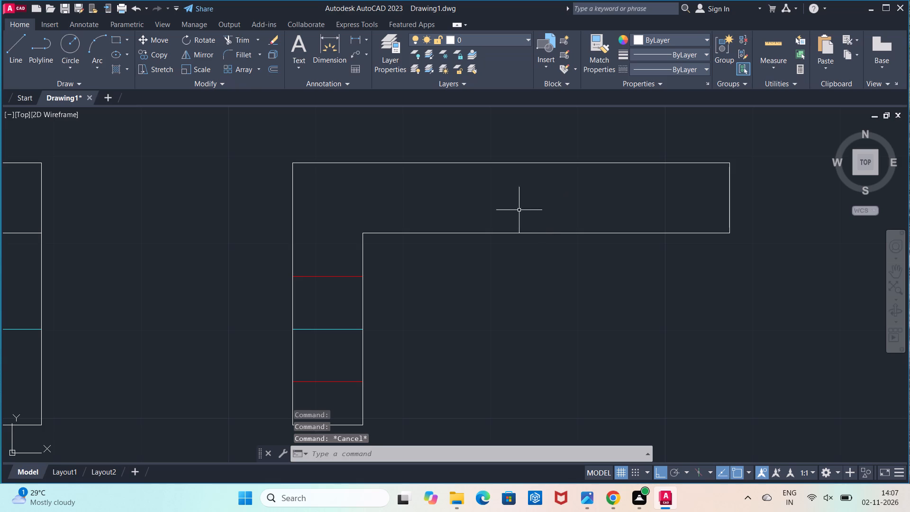
Set the current linetype for new objects to ACAD_ISO02W100 with nothing selected.
middle_click(498, 201)
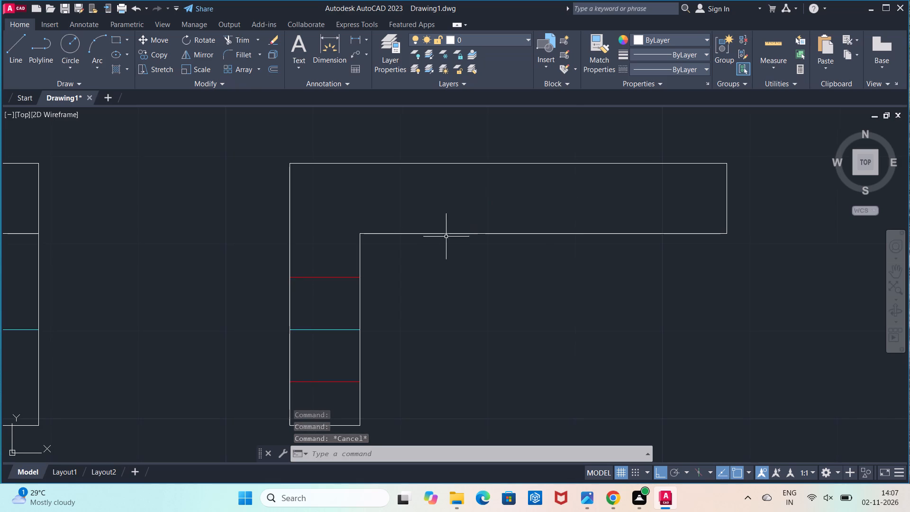
scroll(446, 238, down, 3)
middle_click(446, 238)
middle_drag(437, 245, 427, 254)
middle_click(425, 255)
middle_drag(421, 257, 415, 261)
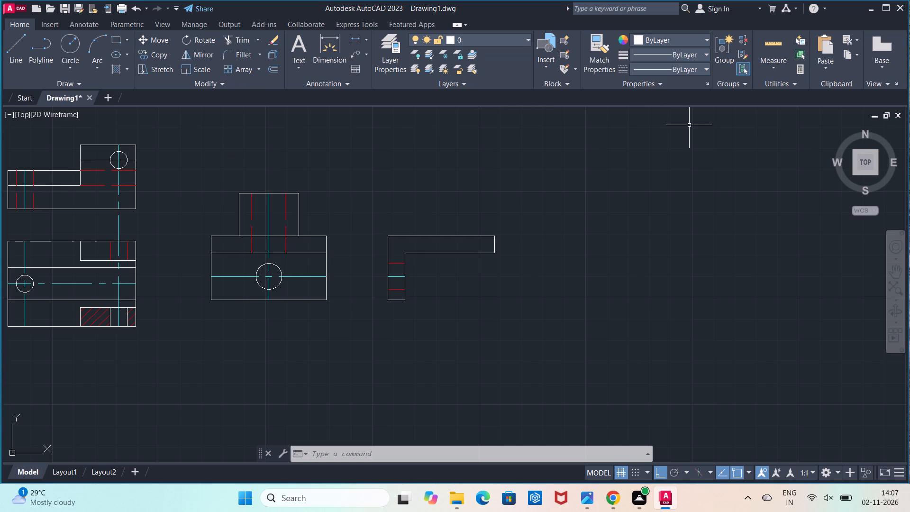
scroll(373, 228, up, 1)
click(698, 76)
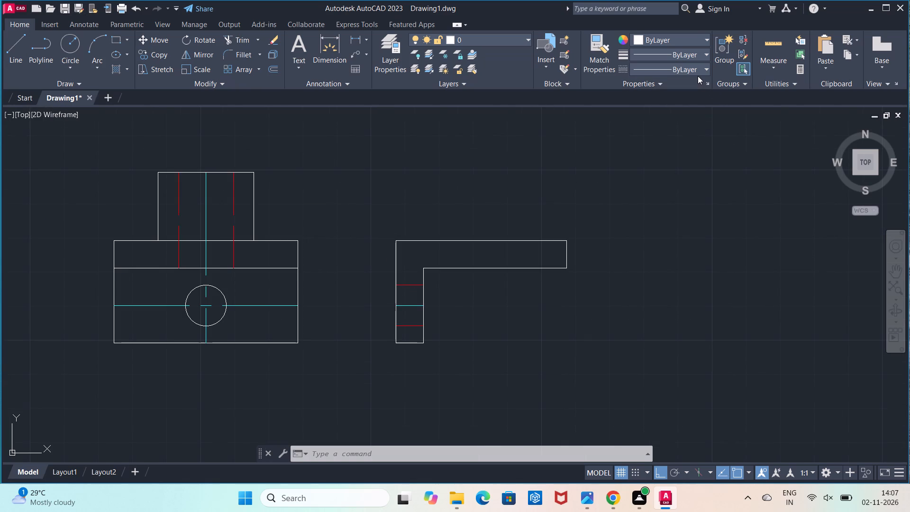
click(698, 68)
click(696, 77)
click(631, 64)
click(654, 105)
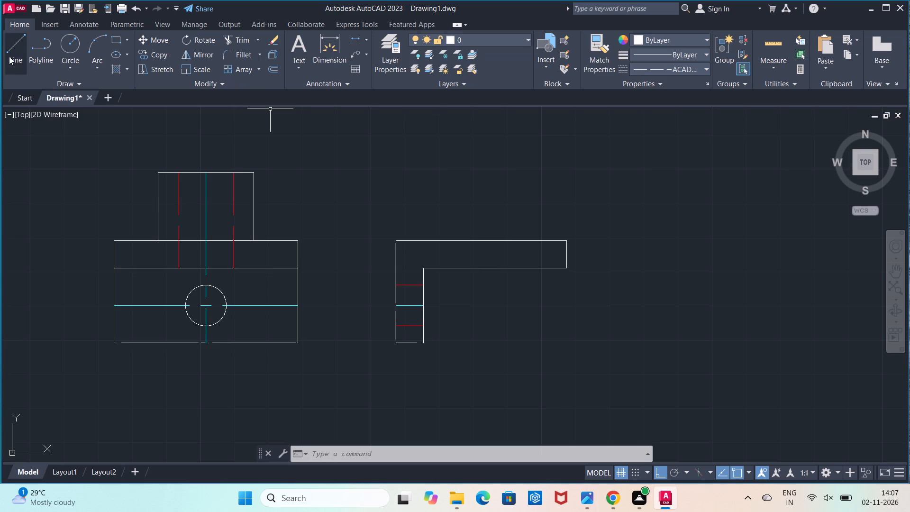
Draw a 28-unit vertical line upward from the midpoint of the lower edge of the L-shape's horizontal leg.
click(9, 56)
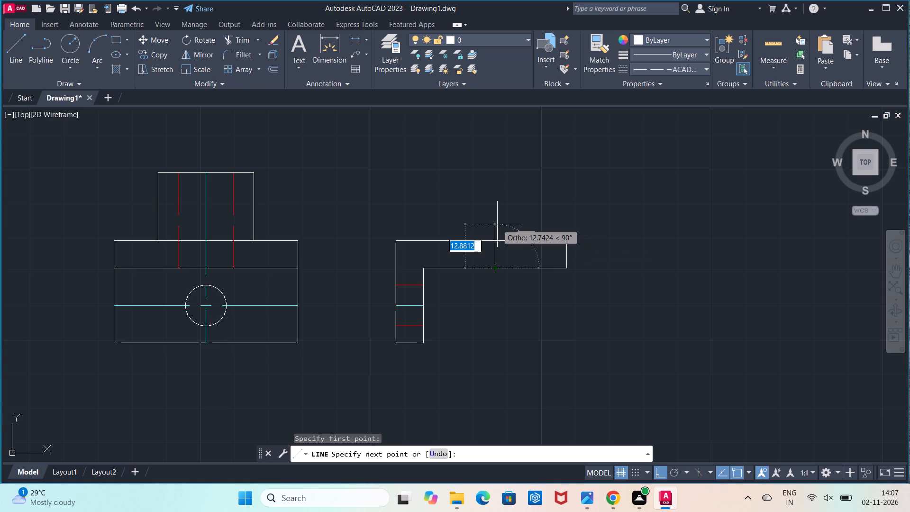
text(28)
key(Return)
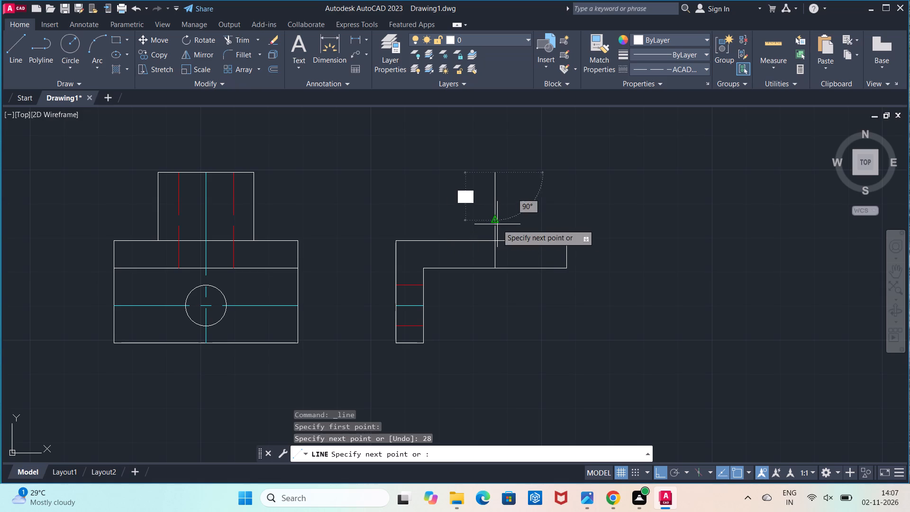
key(Escape)
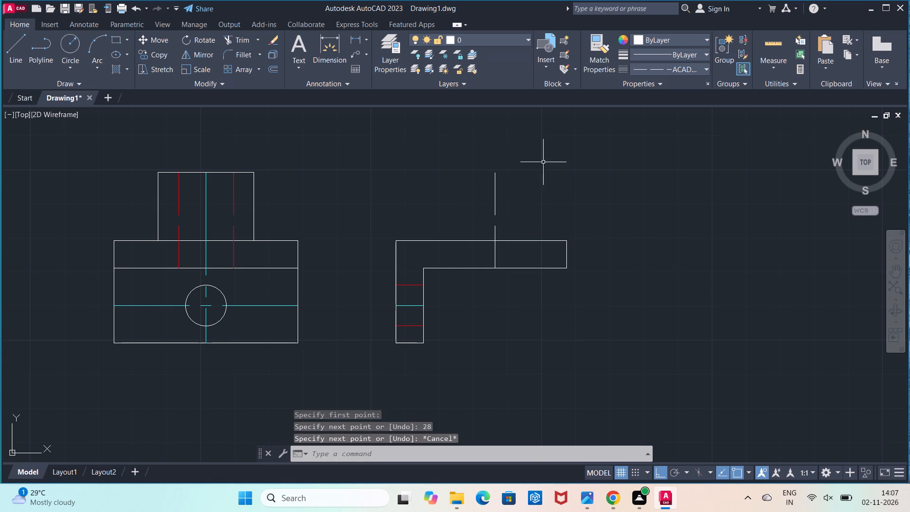
Change the new vertical line to the CENTER2 linetype and cyan color.
click(496, 190)
click(661, 73)
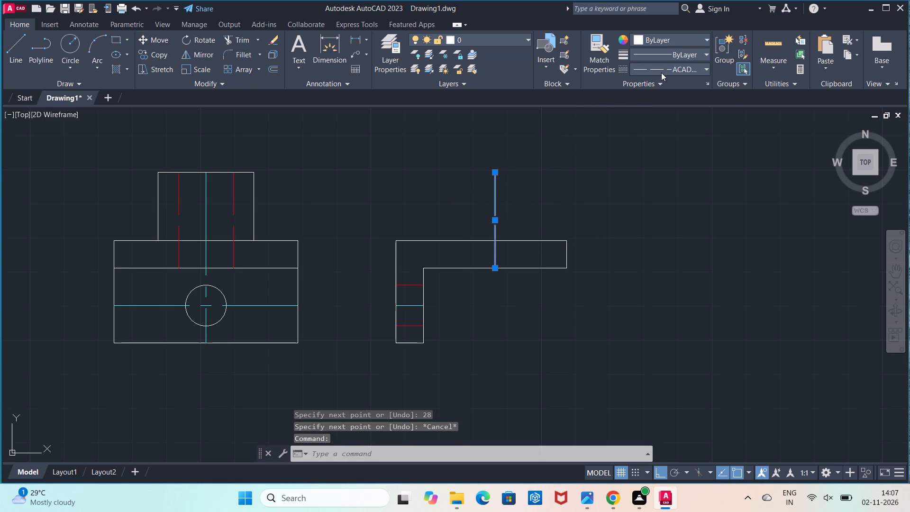
click(660, 117)
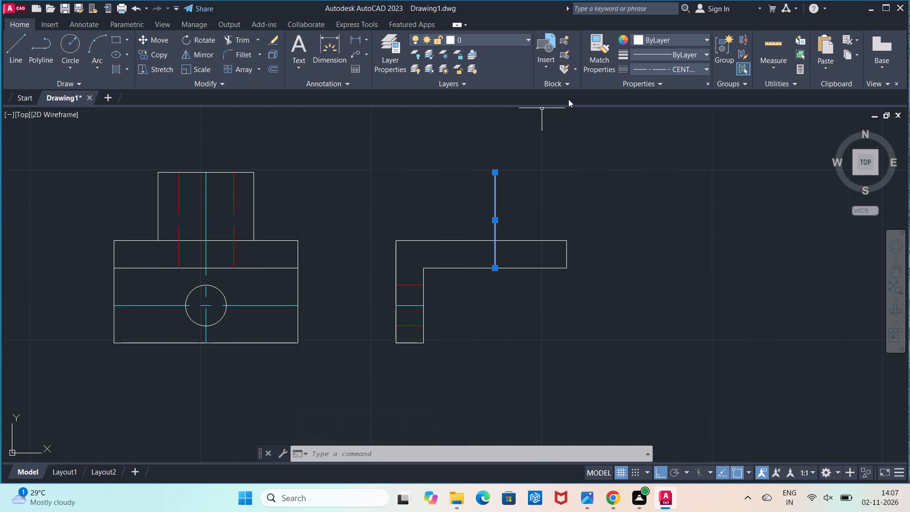
key(Escape)
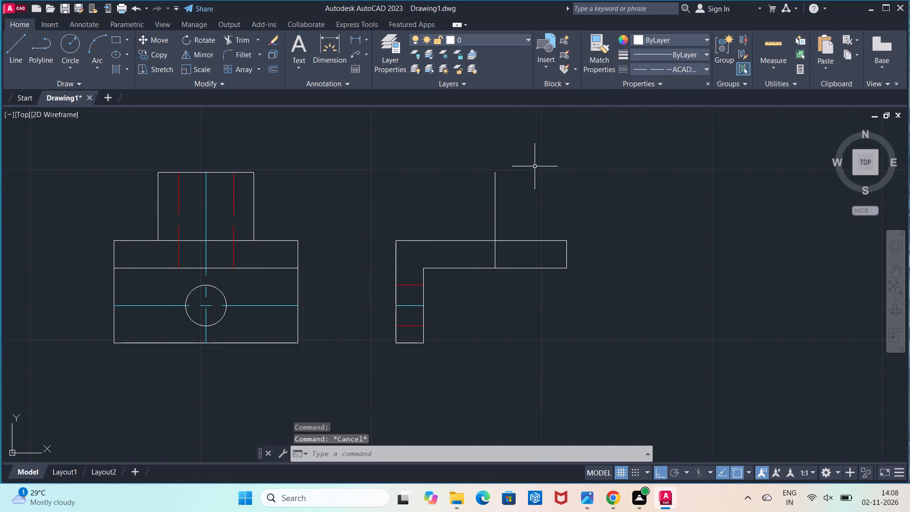
click(495, 192)
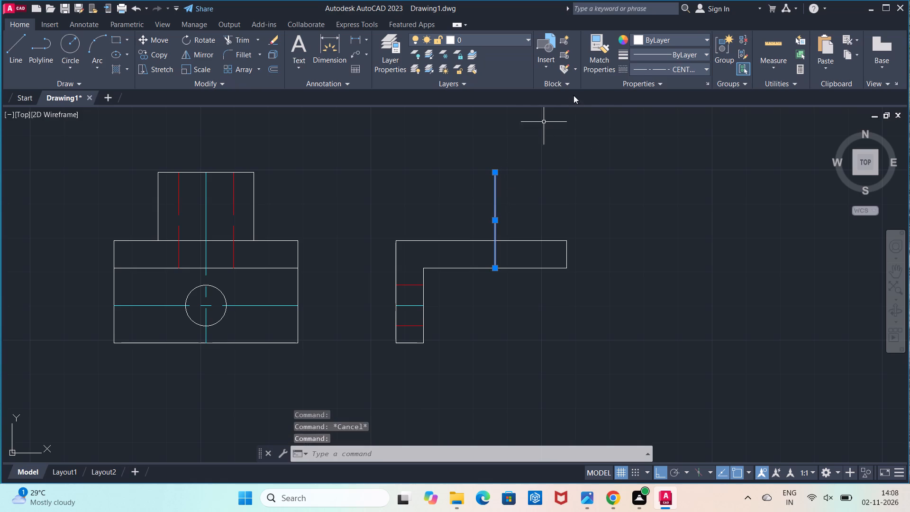
click(681, 42)
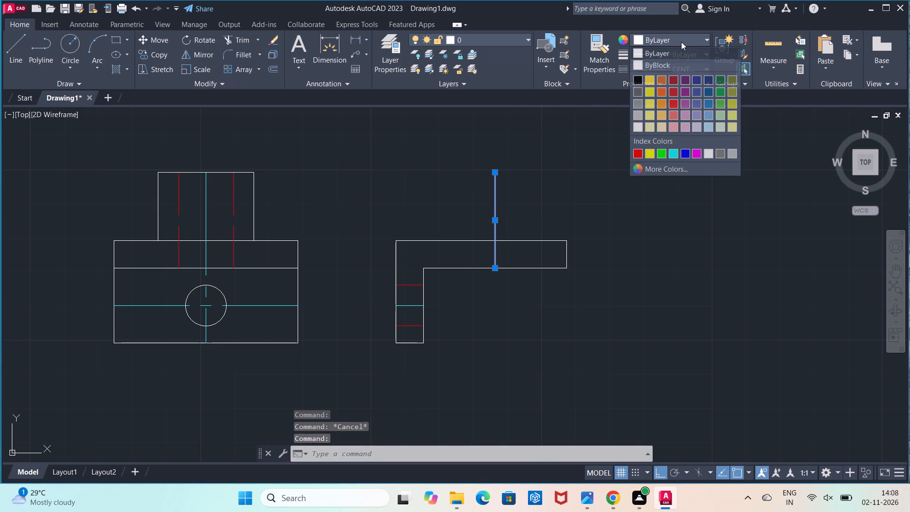
click(669, 156)
key(Escape)
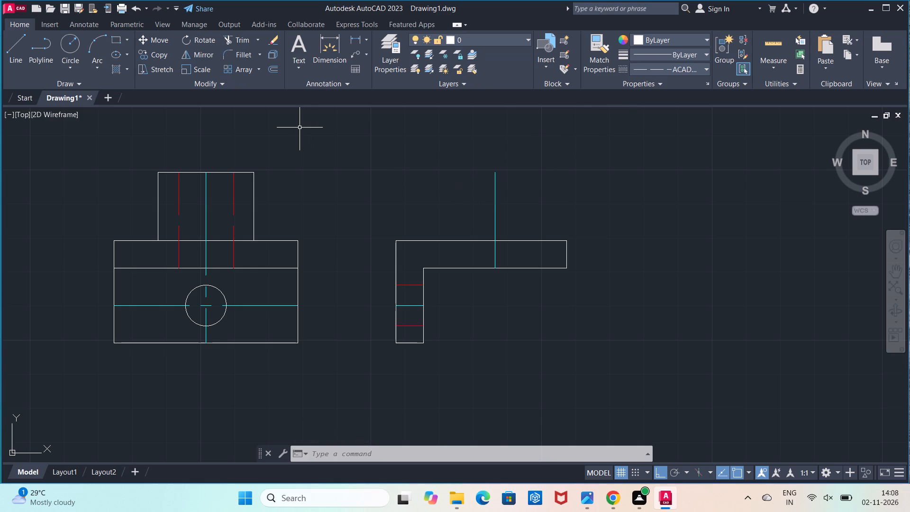
Offset the cyan vertical centerline above the L-shape by 14 units to both its left and right sides.
click(267, 70)
click(494, 210)
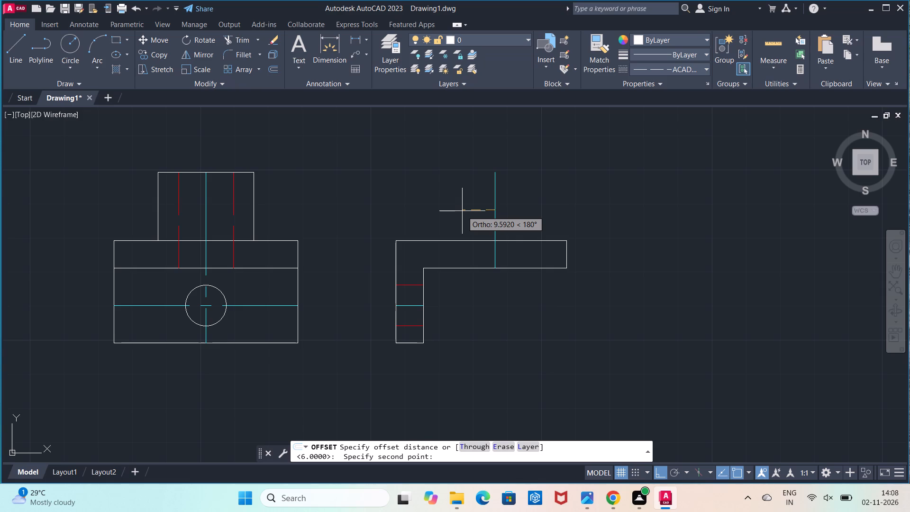
text(14)
key(Return)
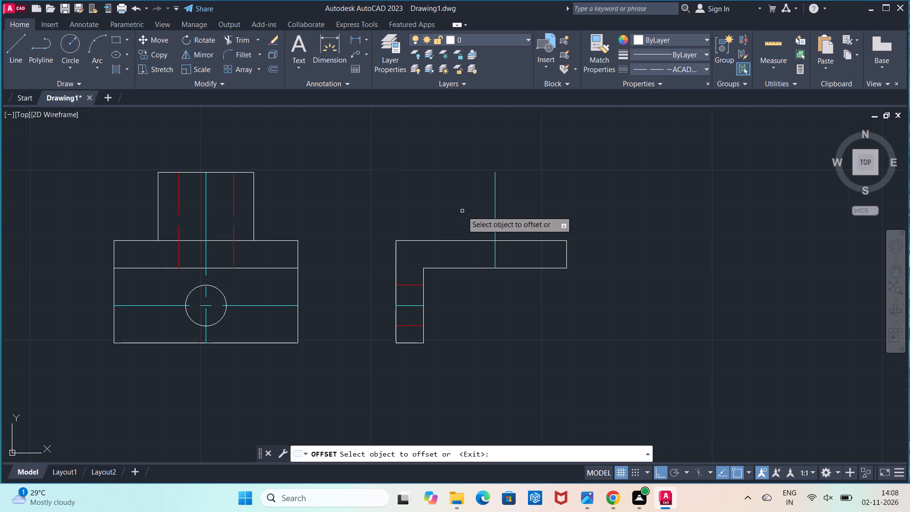
drag(495, 192, 491, 194)
click(472, 204)
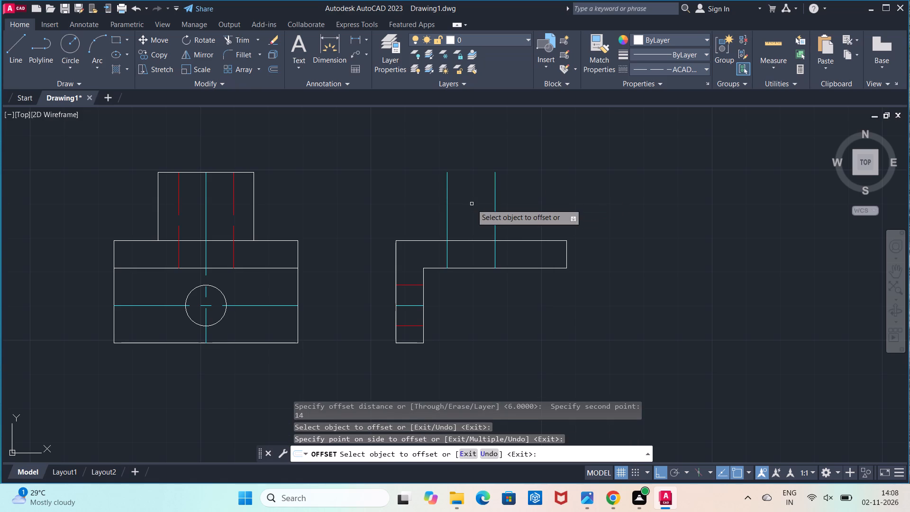
click(494, 193)
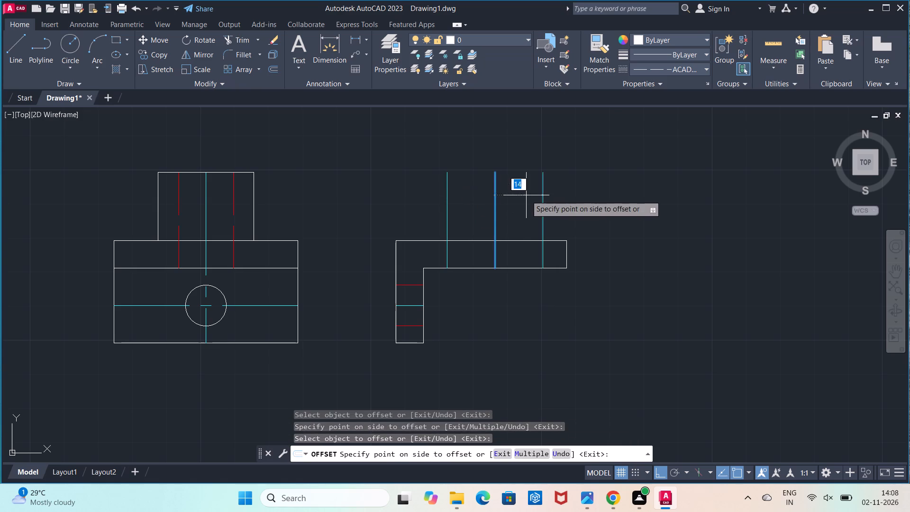
click(526, 195)
key(Escape)
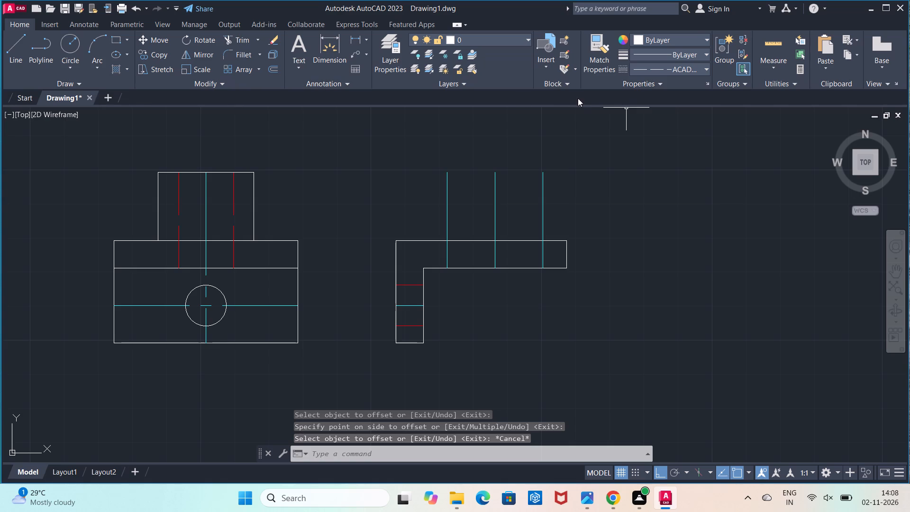
Draw a horizontal line joining the upper ends of the two offset lines to close the upright part's top.
click(8, 61)
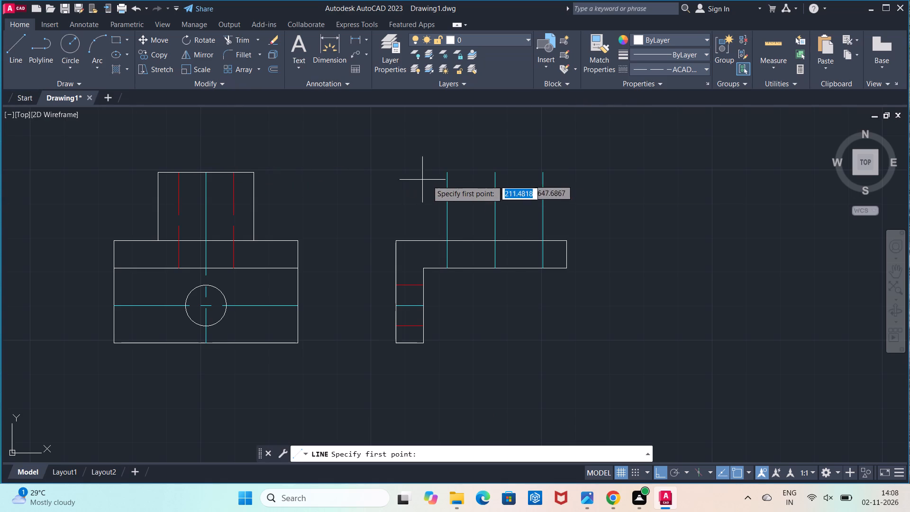
click(448, 176)
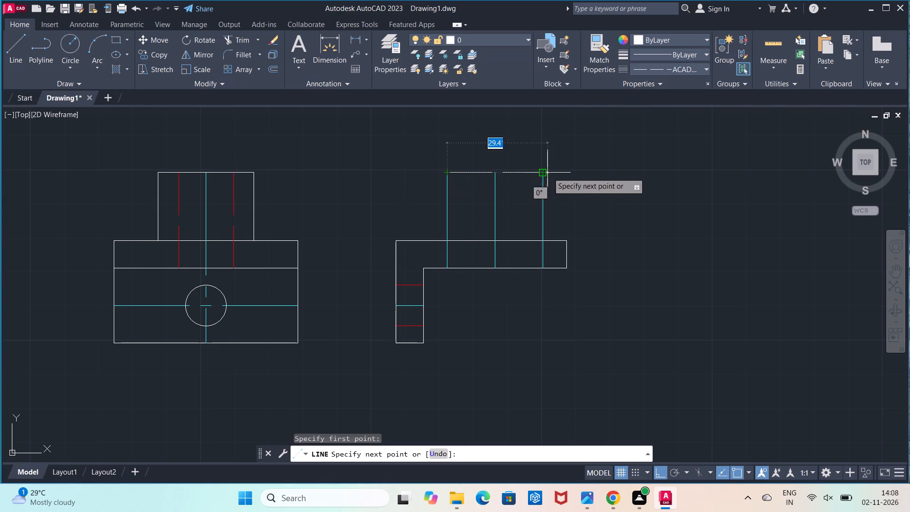
click(548, 173)
key(Escape)
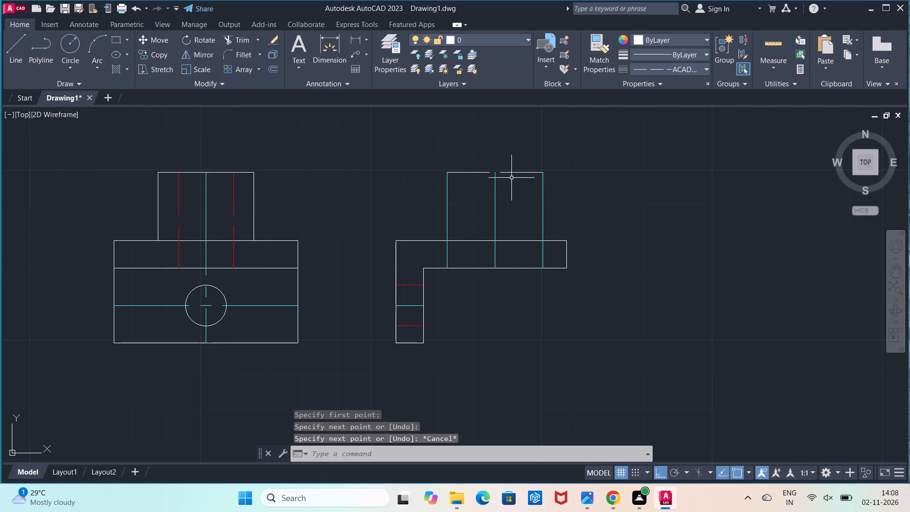
Set the linetype of the upright part's top edge to ByLayer.
click(514, 172)
click(647, 74)
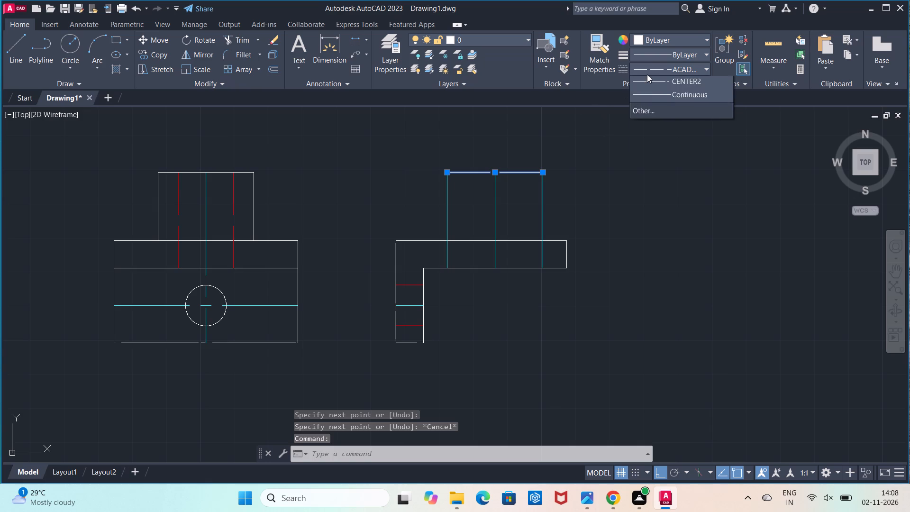
click(652, 83)
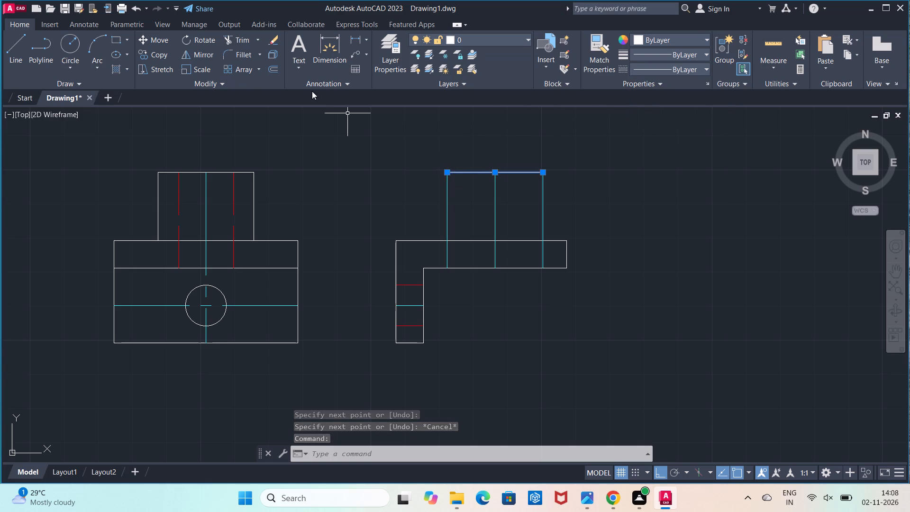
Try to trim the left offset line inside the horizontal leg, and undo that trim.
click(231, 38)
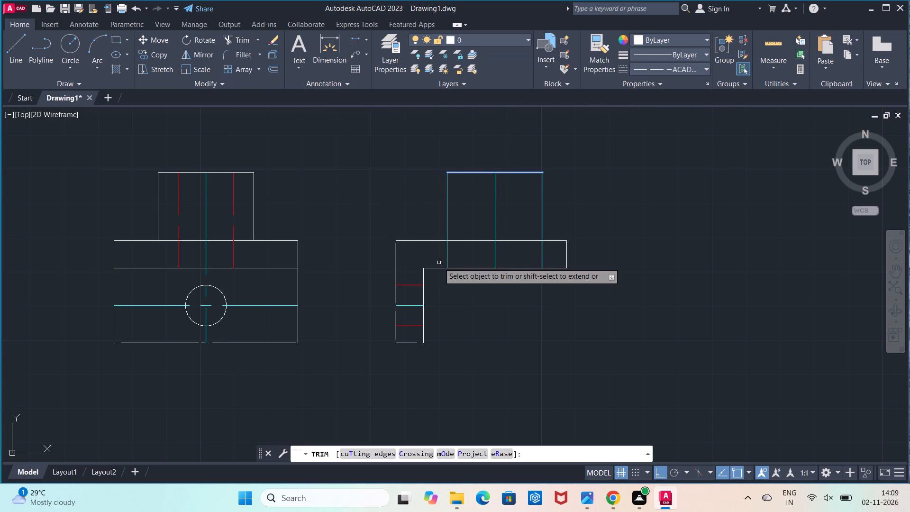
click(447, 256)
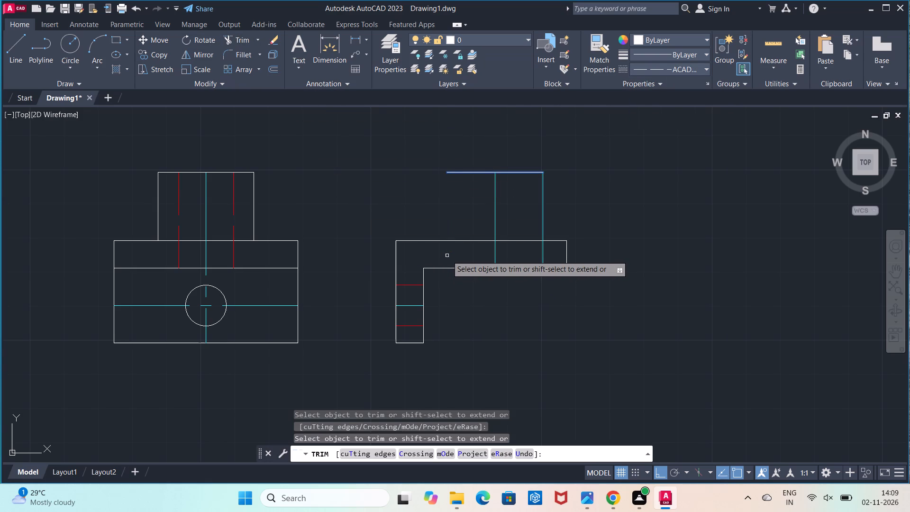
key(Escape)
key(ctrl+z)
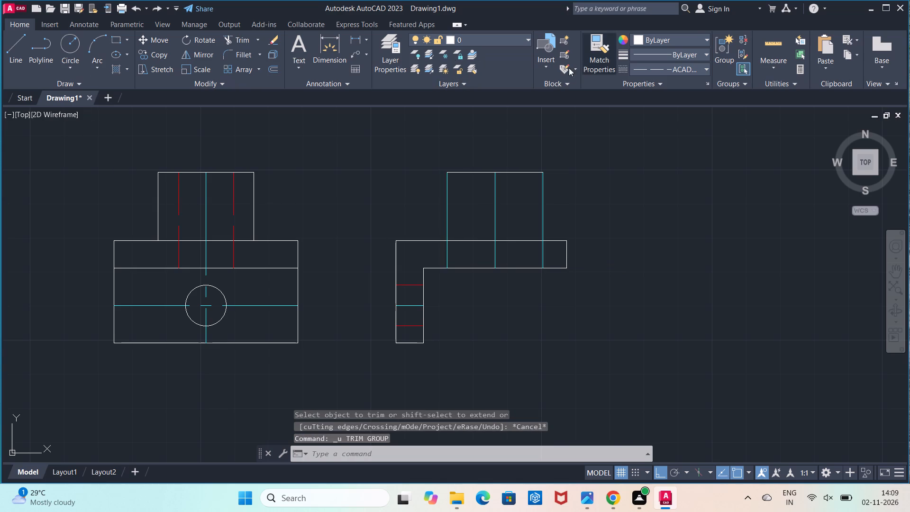
Trim the portions of both offset lines that lie inside the L-shape's horizontal leg.
click(237, 40)
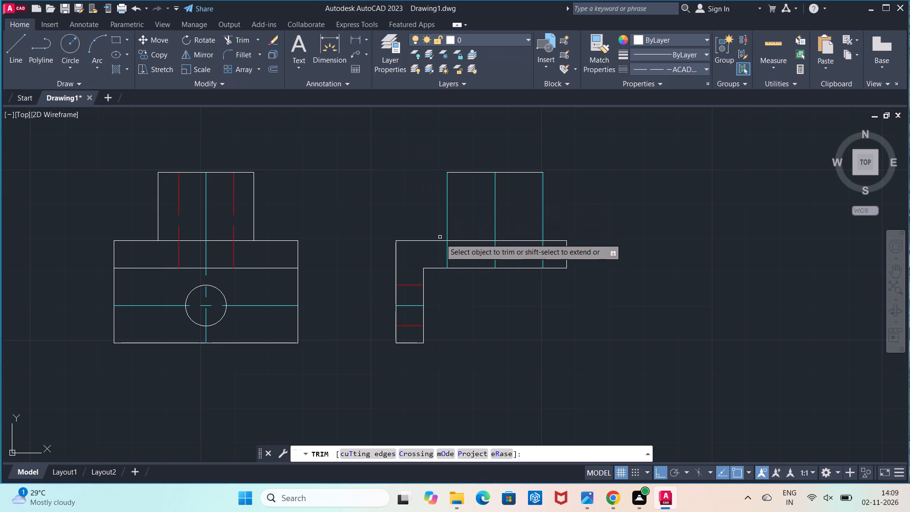
click(446, 250)
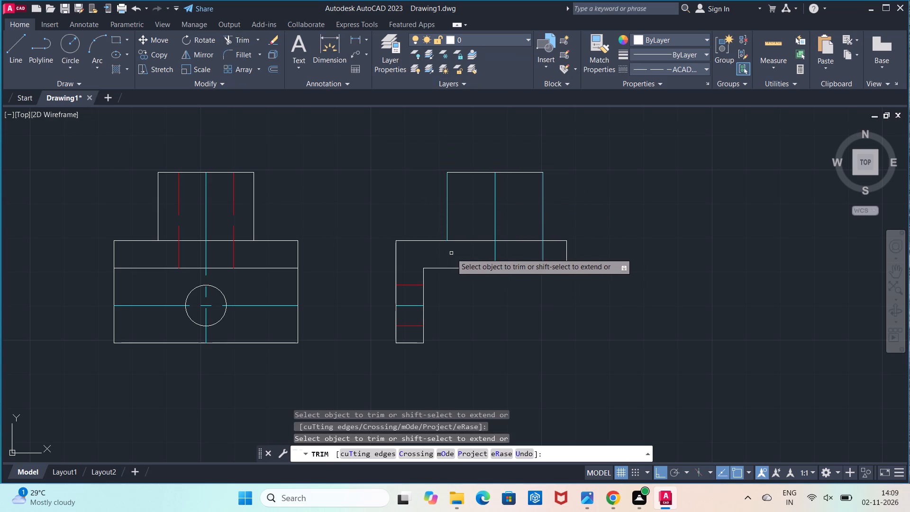
click(543, 255)
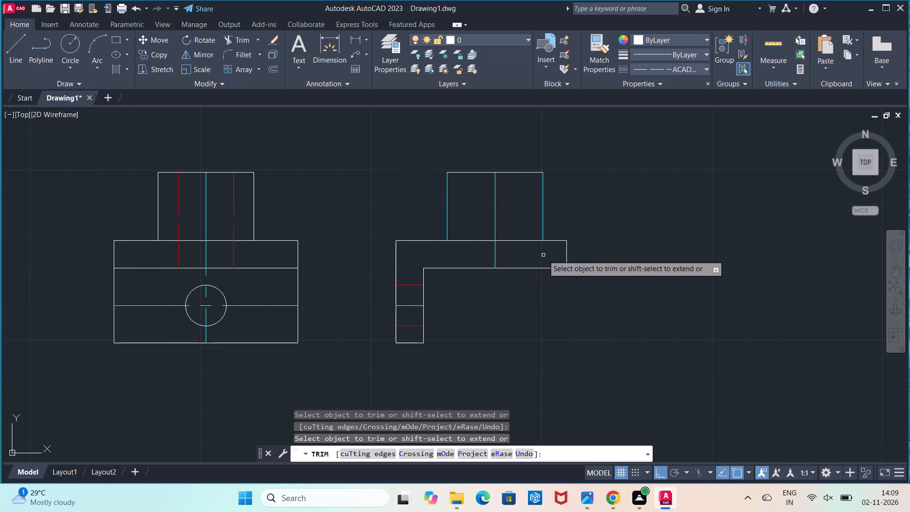
key(Escape)
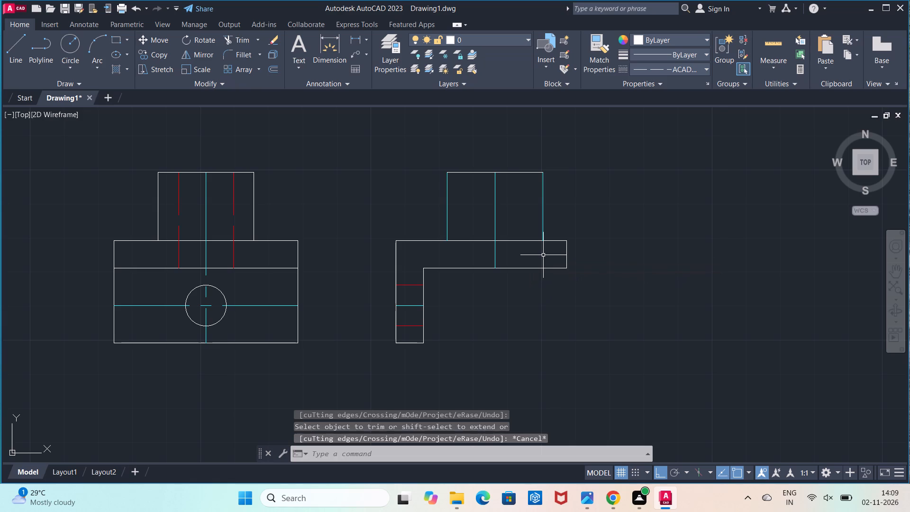
Set the color of the upright part's left edge to ByLayer.
click(448, 226)
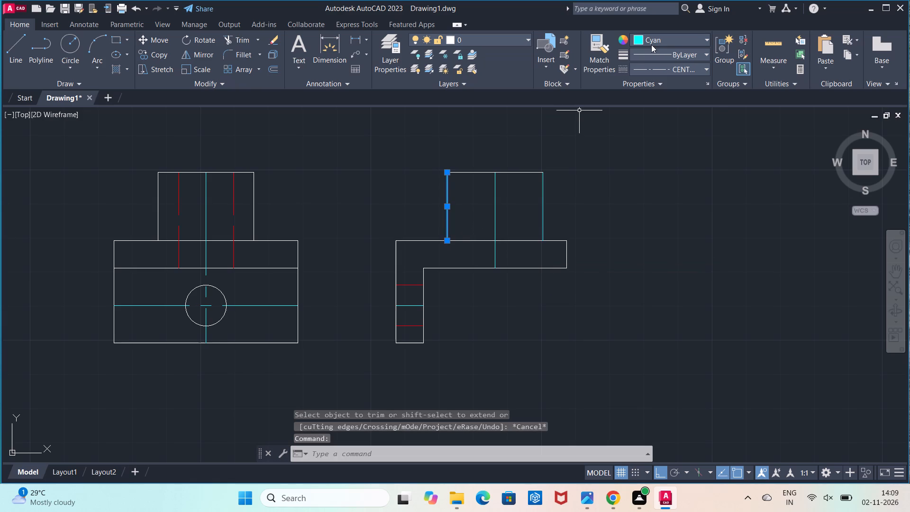
click(652, 44)
click(653, 51)
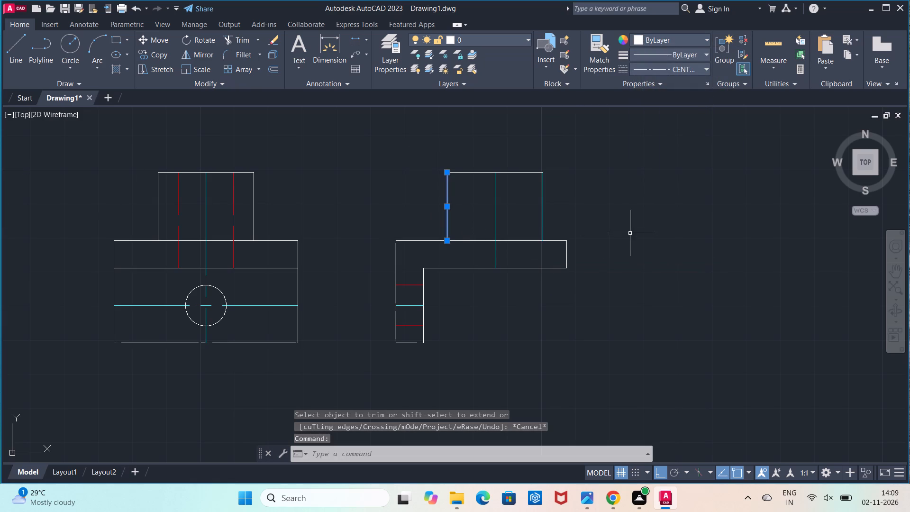
Set the linetype of the upright part's left and right edges to ByLayer.
click(541, 216)
click(545, 213)
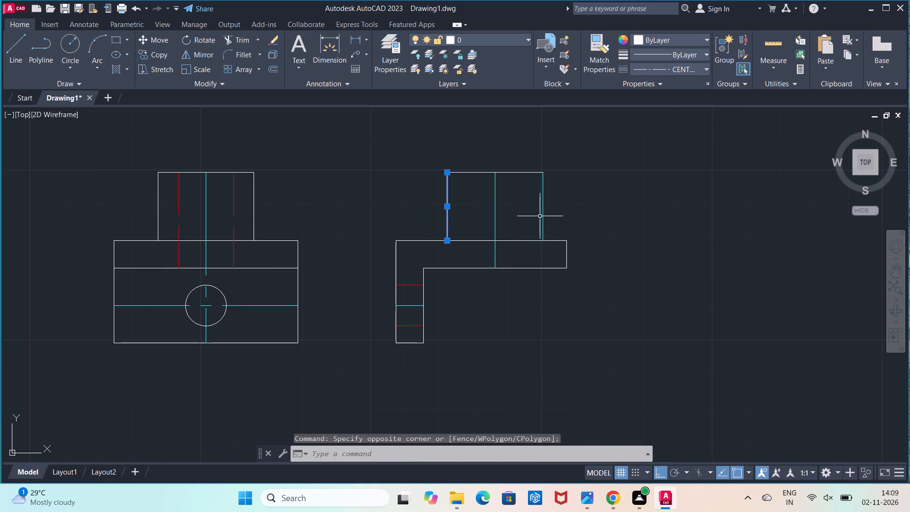
click(542, 215)
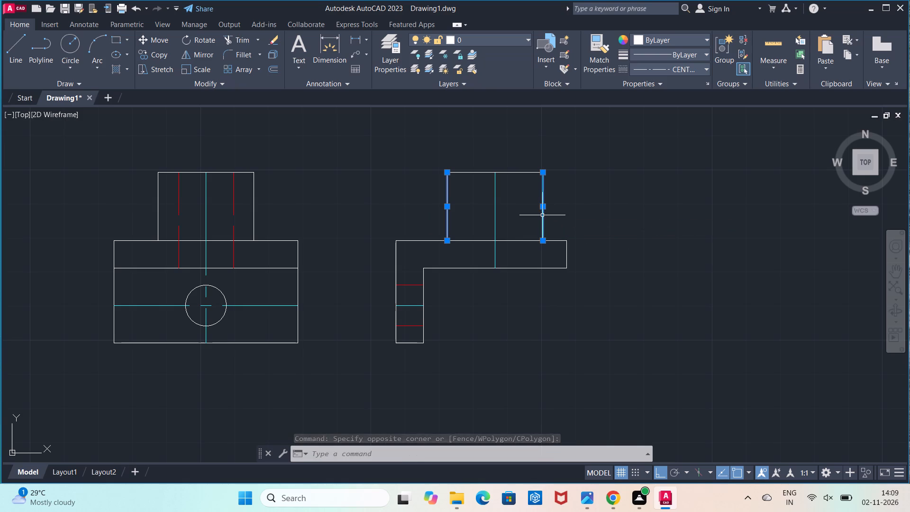
click(651, 73)
click(650, 82)
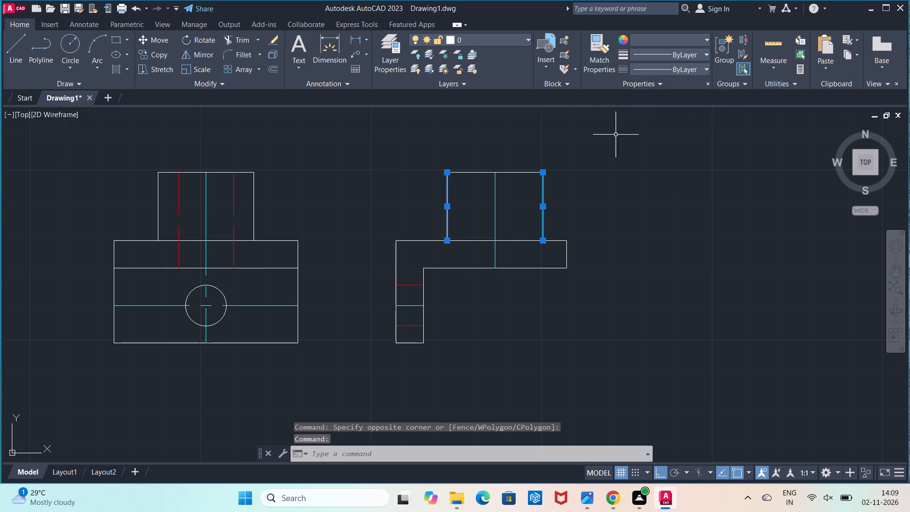
key(Escape)
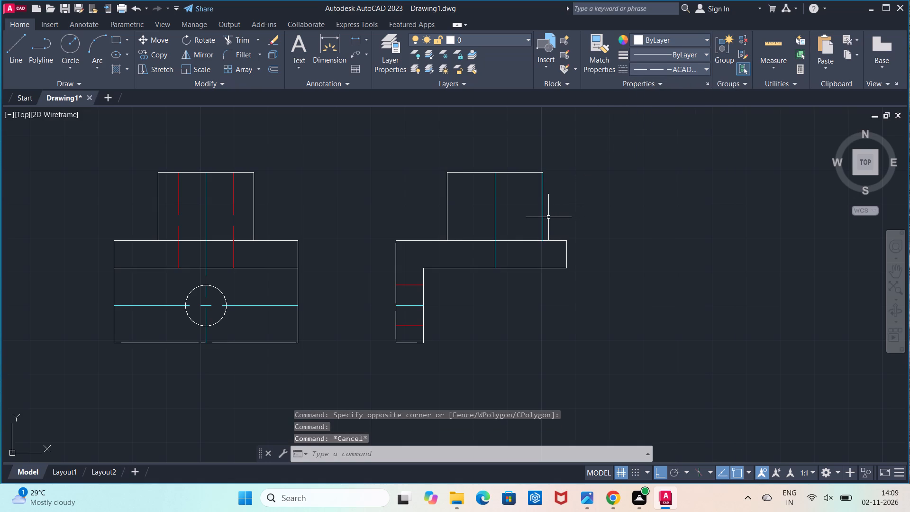
Set the color of the upright part's right edge to ByLayer, keeping its linetype ByLayer.
click(544, 217)
click(673, 74)
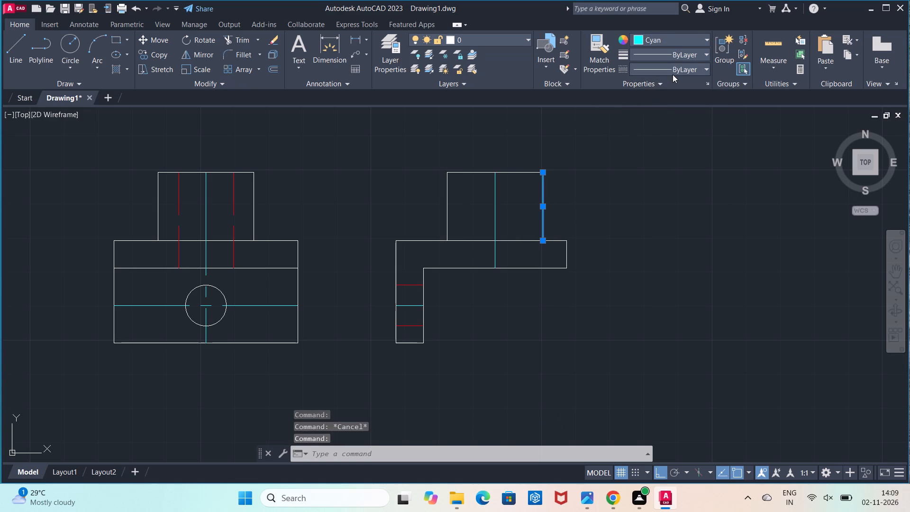
click(673, 86)
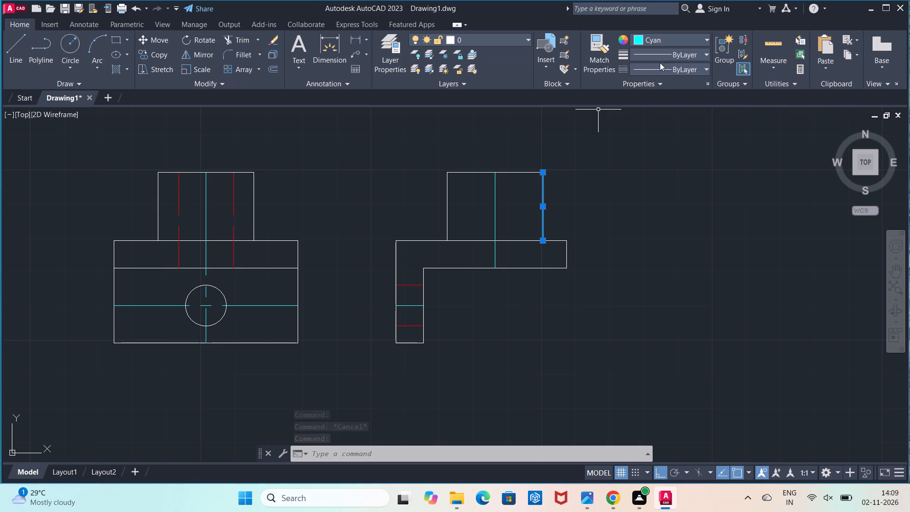
click(690, 42)
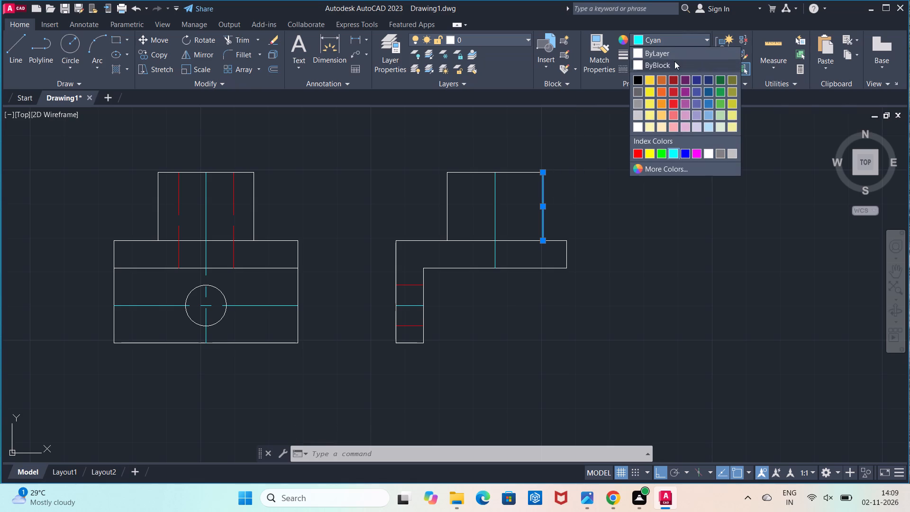
click(668, 58)
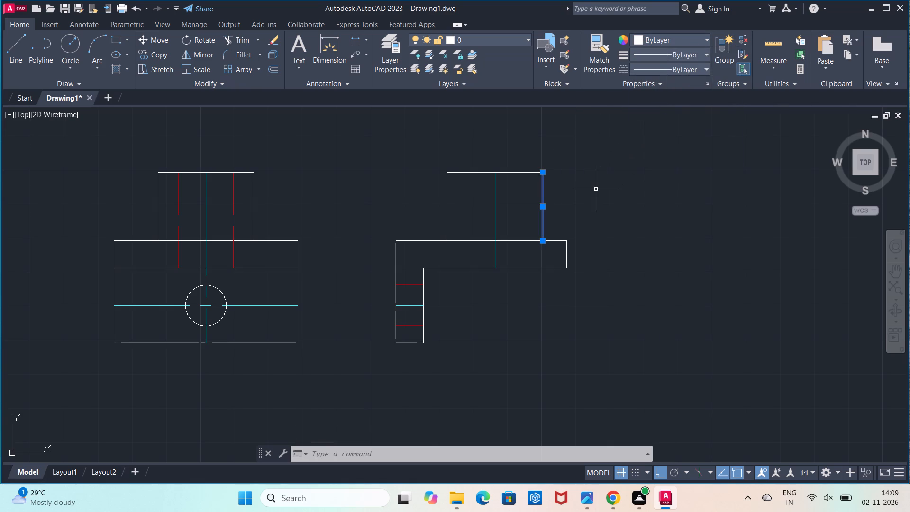
key(Escape)
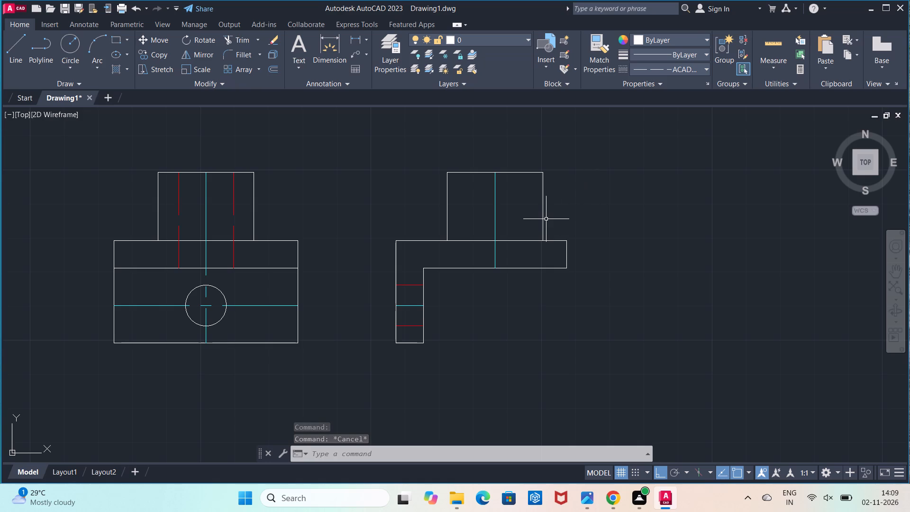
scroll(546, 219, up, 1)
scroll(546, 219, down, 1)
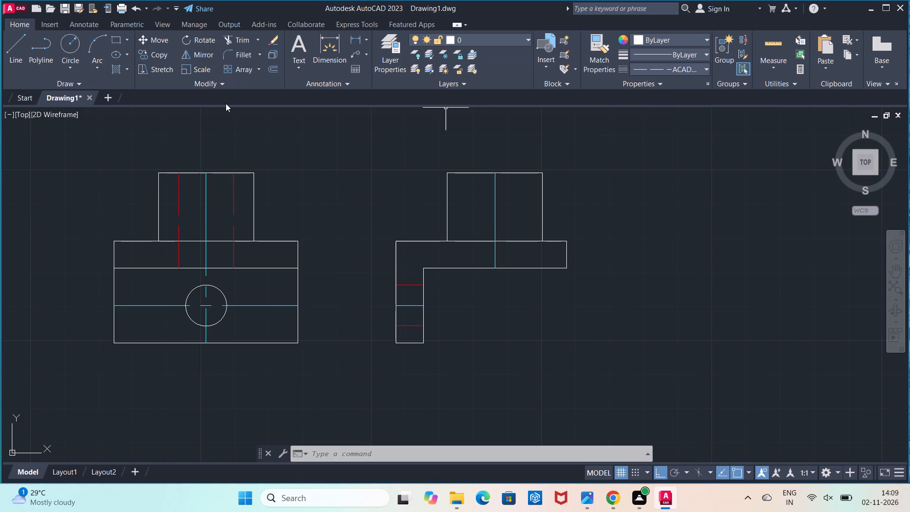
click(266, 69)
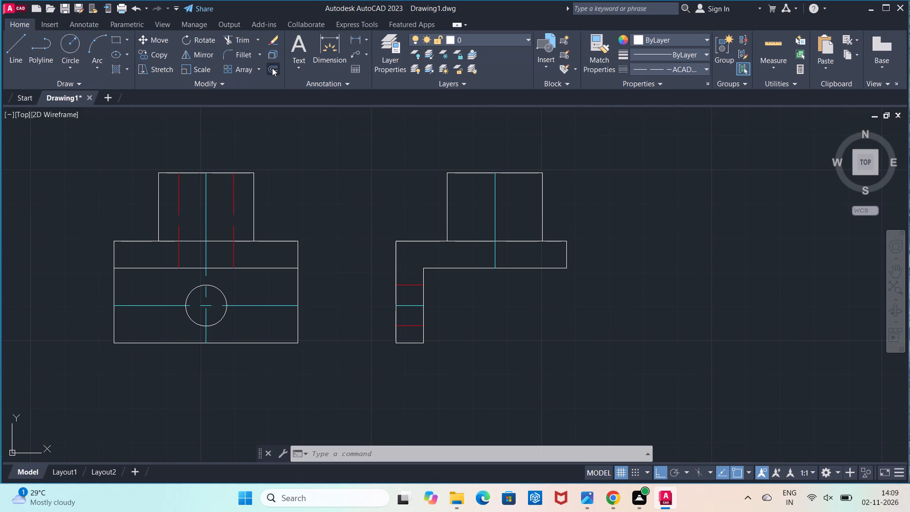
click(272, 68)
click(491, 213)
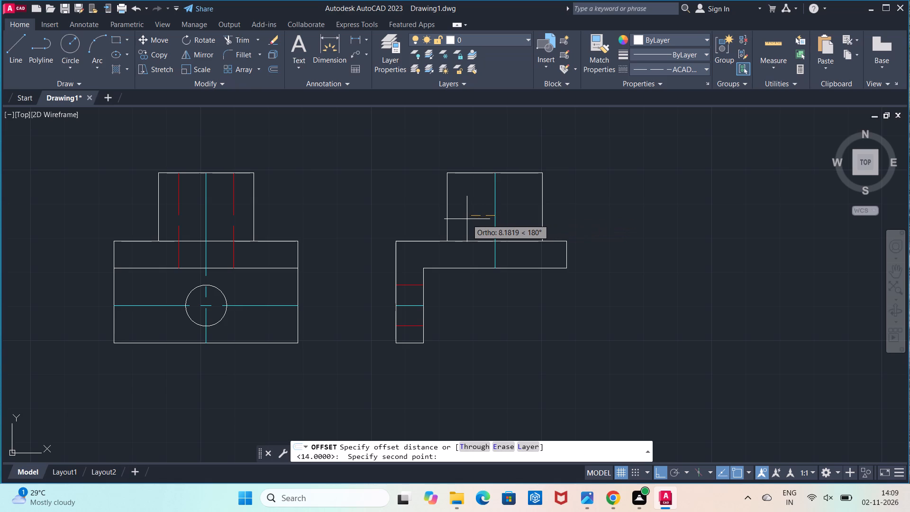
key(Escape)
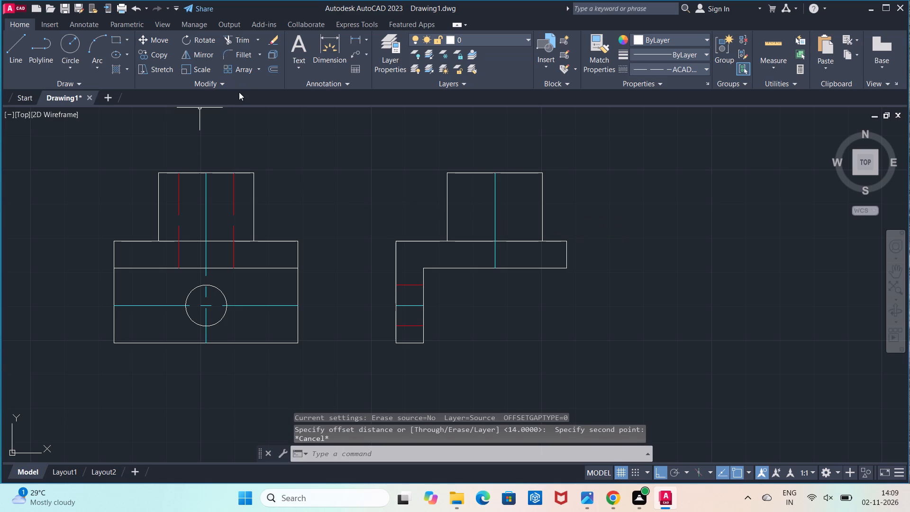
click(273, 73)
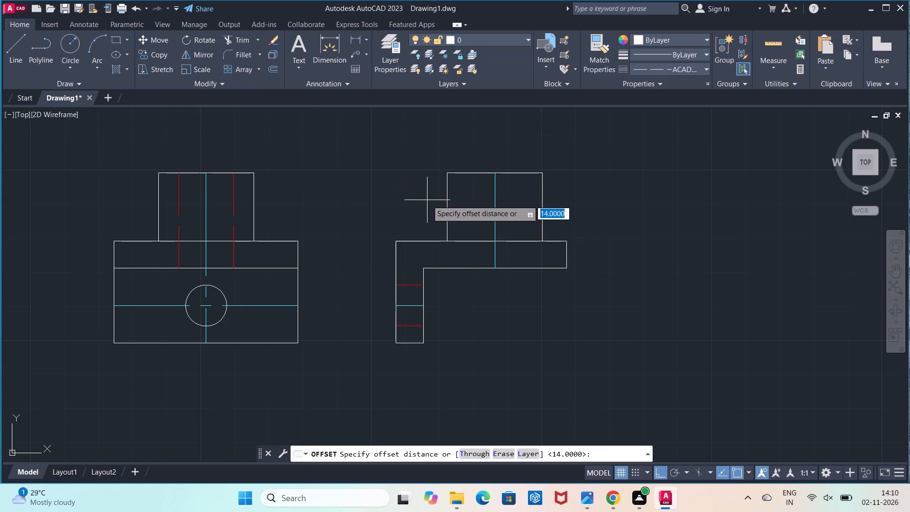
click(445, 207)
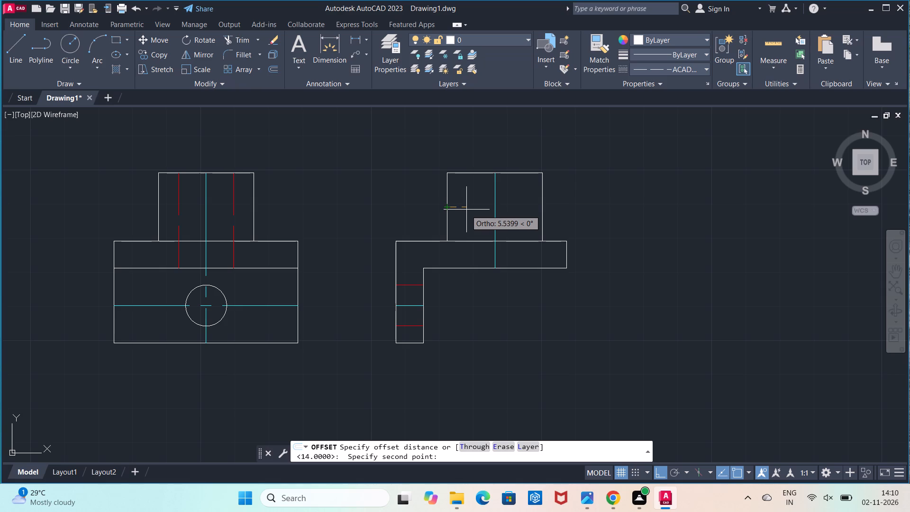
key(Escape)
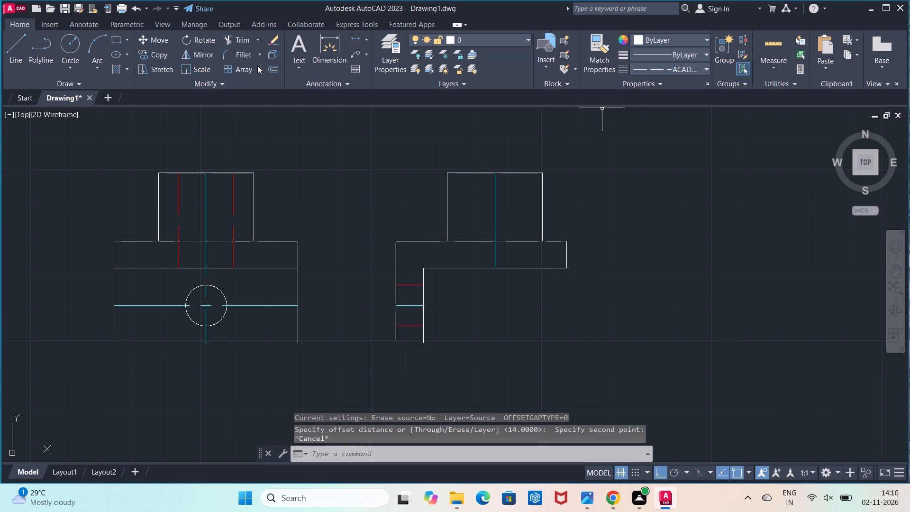
Offset the vertical centerline of the L-shaped side view's upright part by 8 to both sides.
click(272, 68)
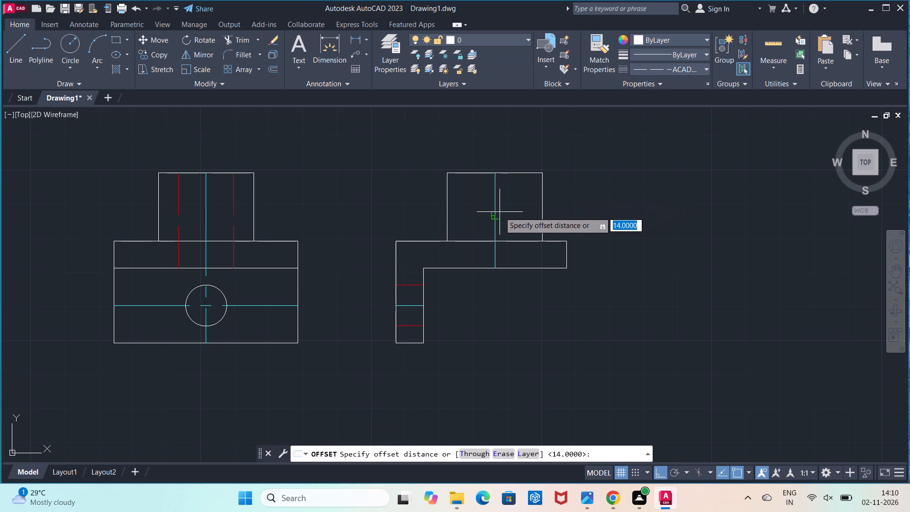
click(499, 212)
key(8)
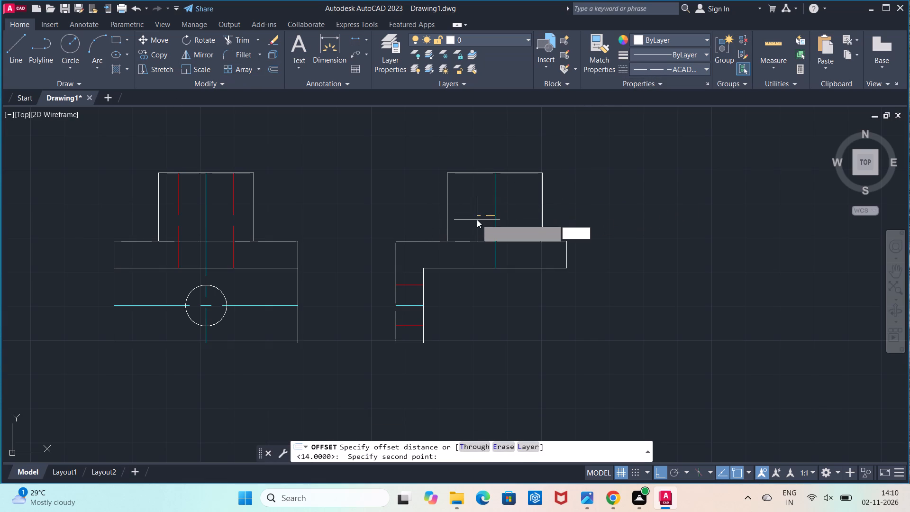
key(Return)
click(495, 219)
click(481, 224)
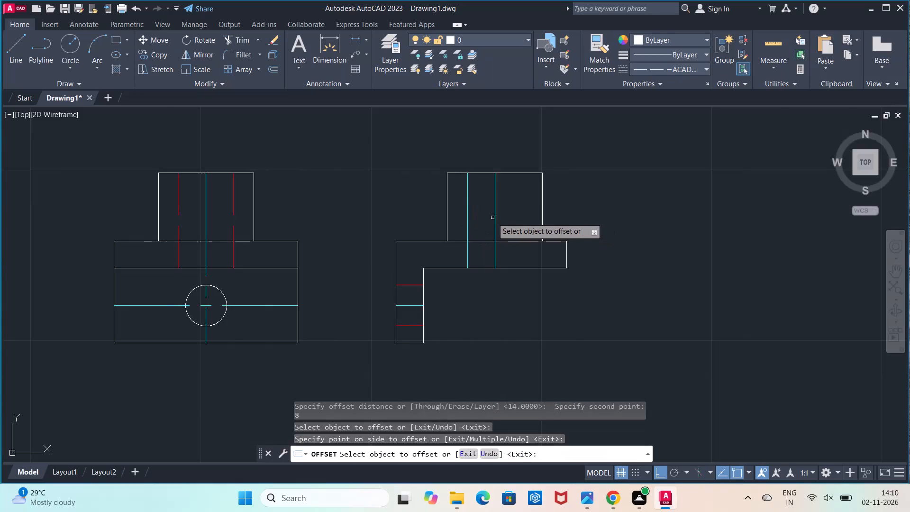
click(497, 216)
click(495, 219)
click(501, 222)
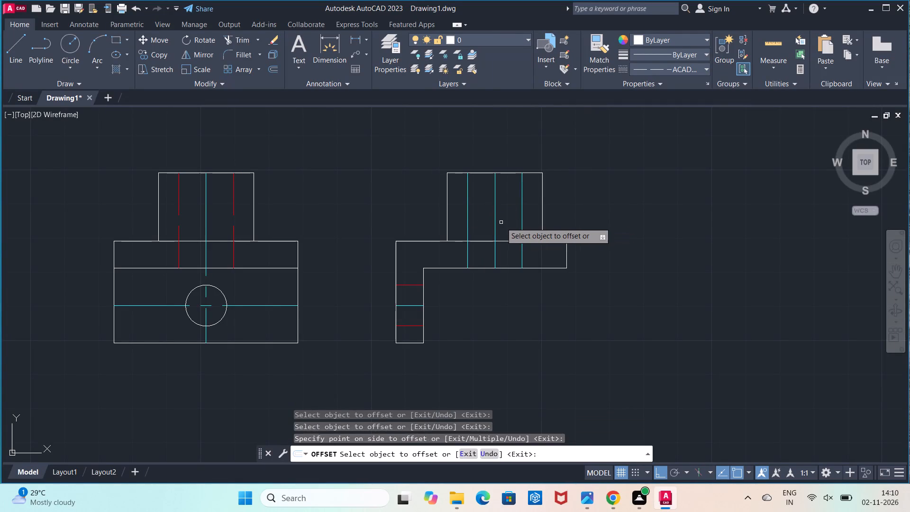
key(Escape)
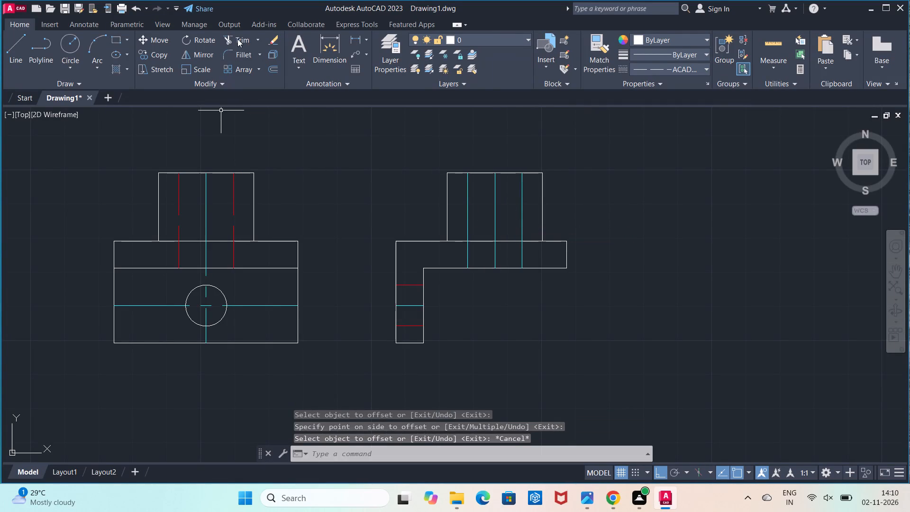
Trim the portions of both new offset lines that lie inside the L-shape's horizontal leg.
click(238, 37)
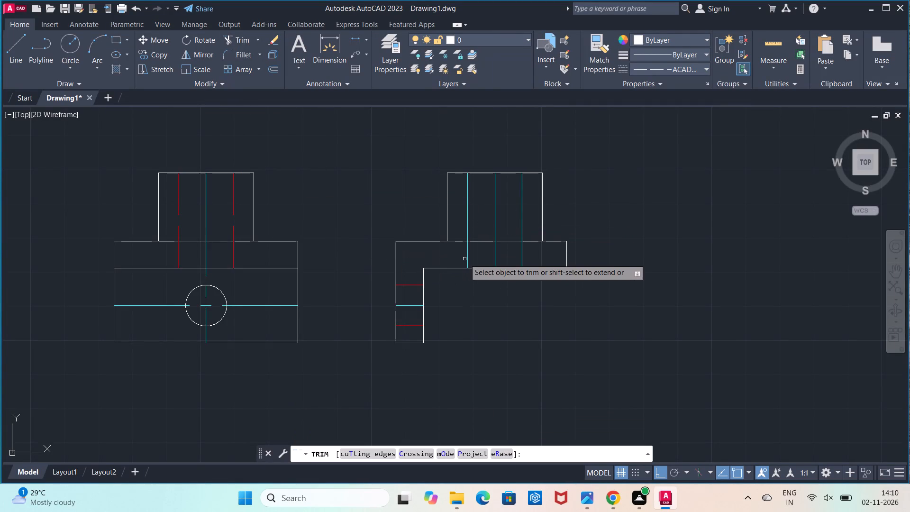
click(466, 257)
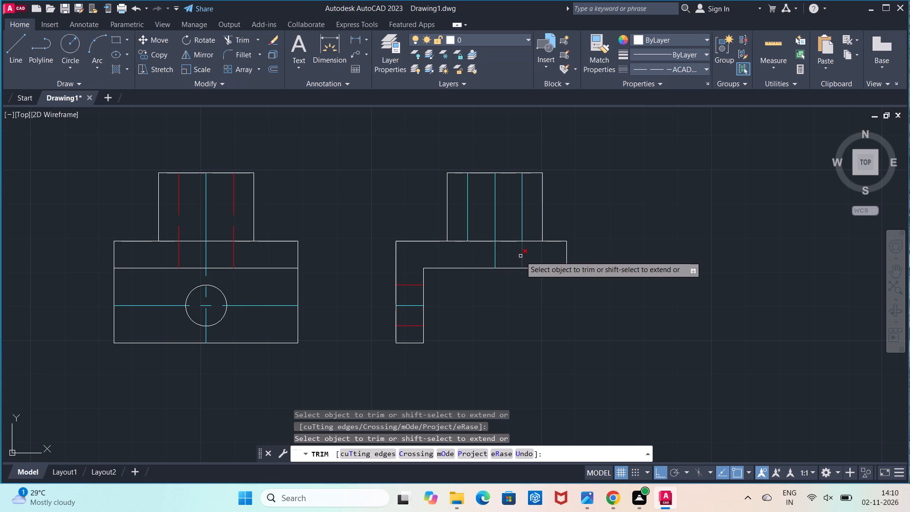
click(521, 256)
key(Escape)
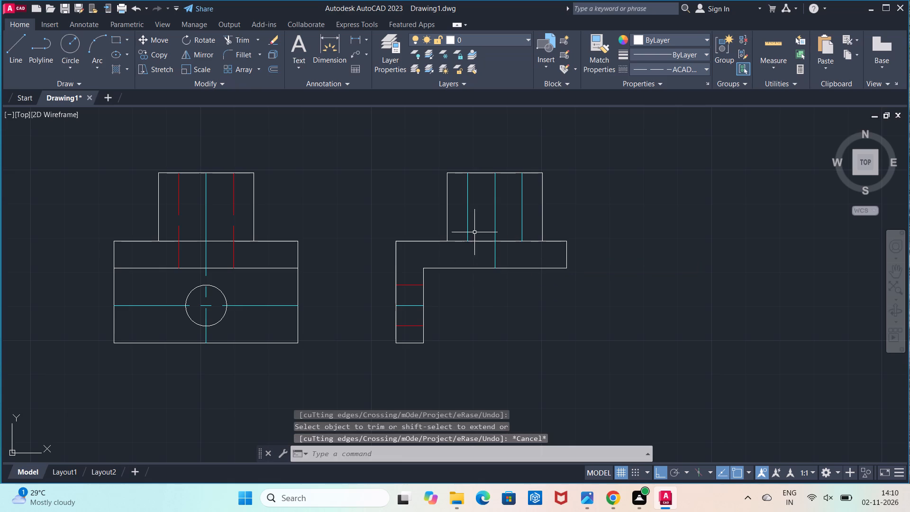
Set the color of both offset lines in the side view's upright part to Red.
click(468, 228)
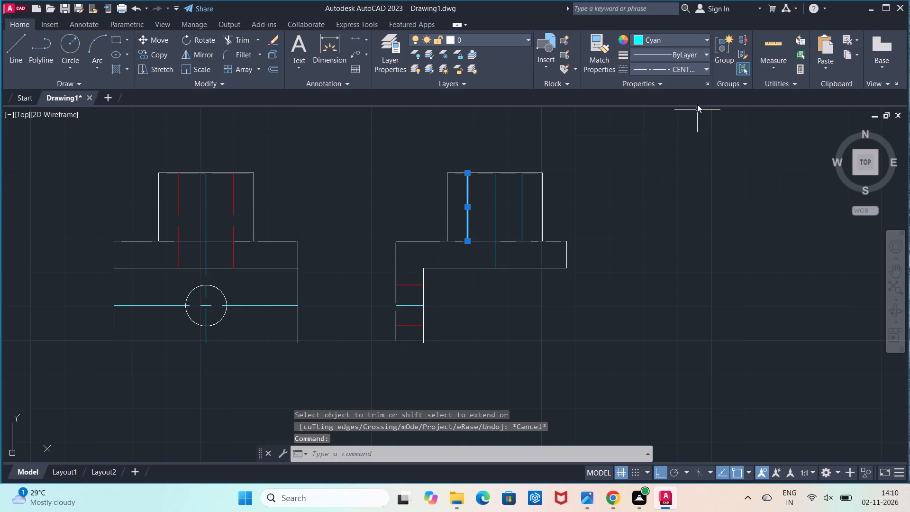
click(669, 35)
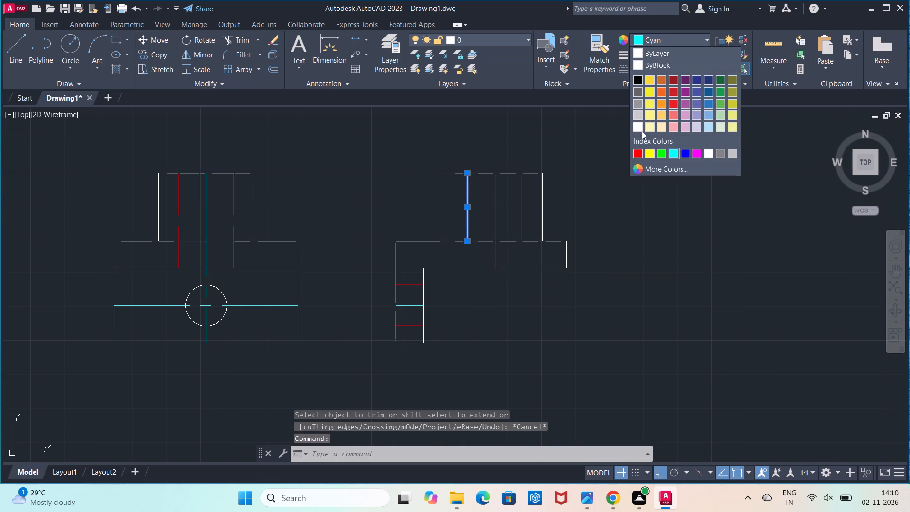
click(638, 150)
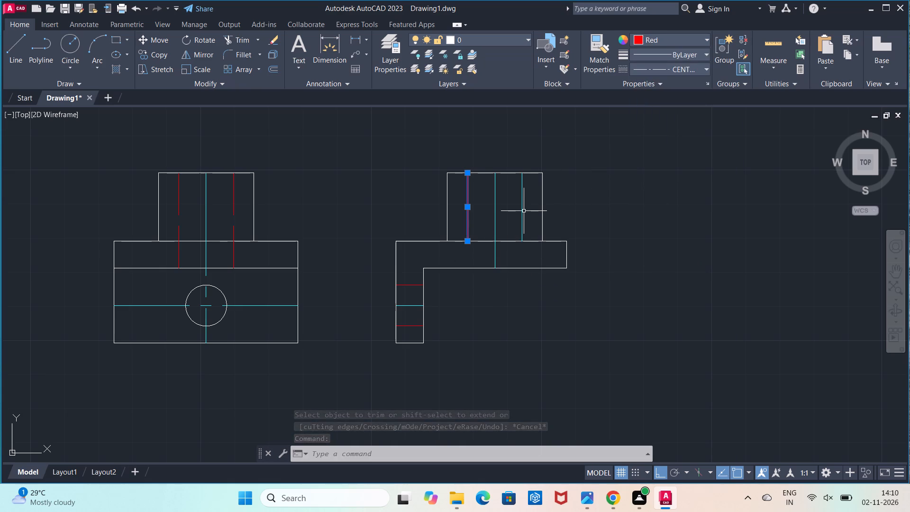
click(521, 212)
click(659, 44)
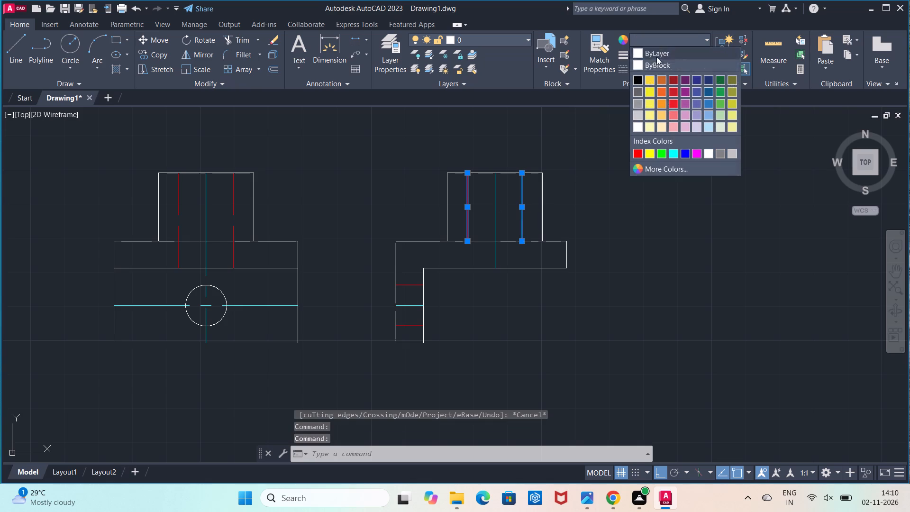
click(635, 150)
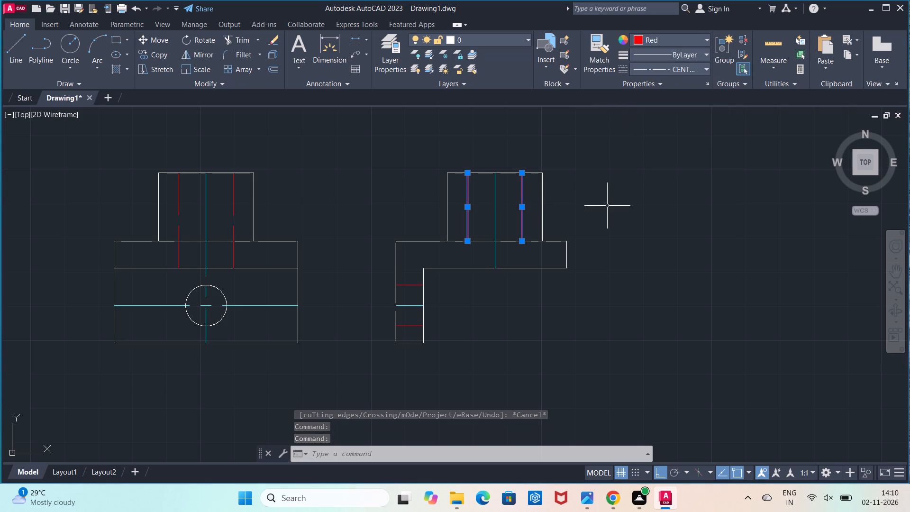
key(Escape)
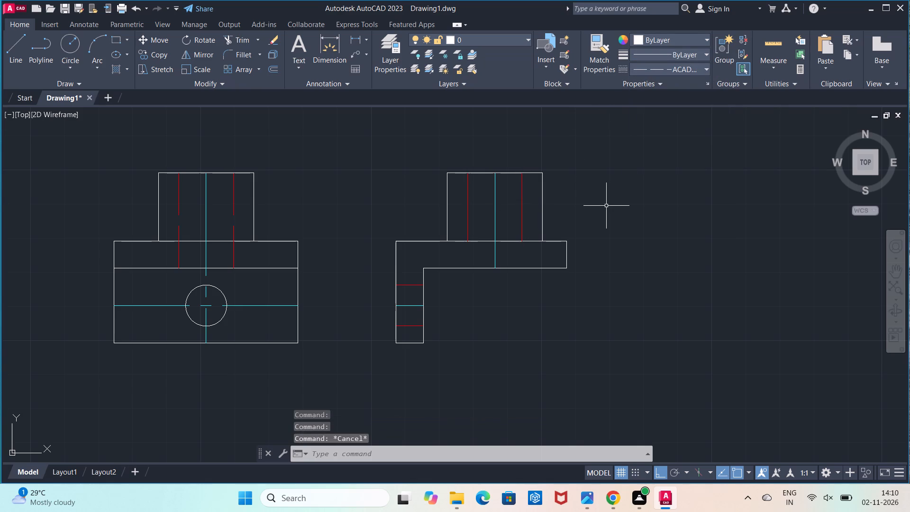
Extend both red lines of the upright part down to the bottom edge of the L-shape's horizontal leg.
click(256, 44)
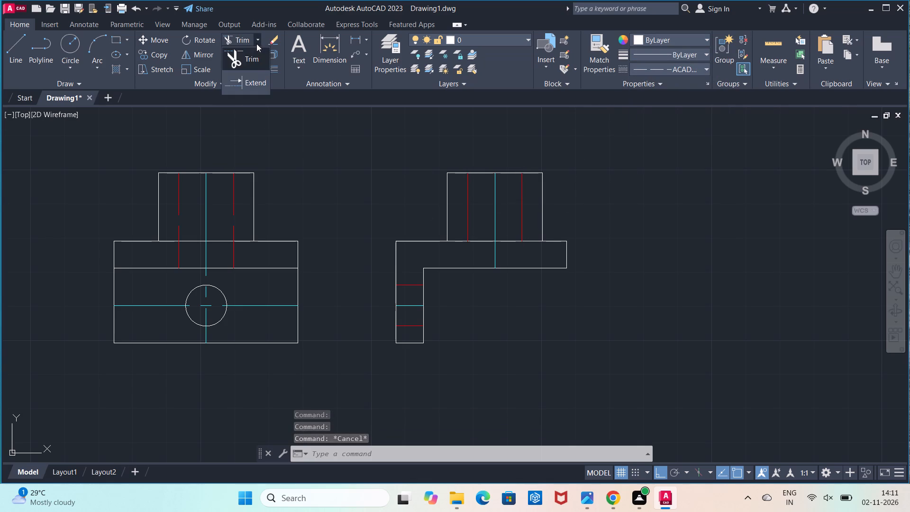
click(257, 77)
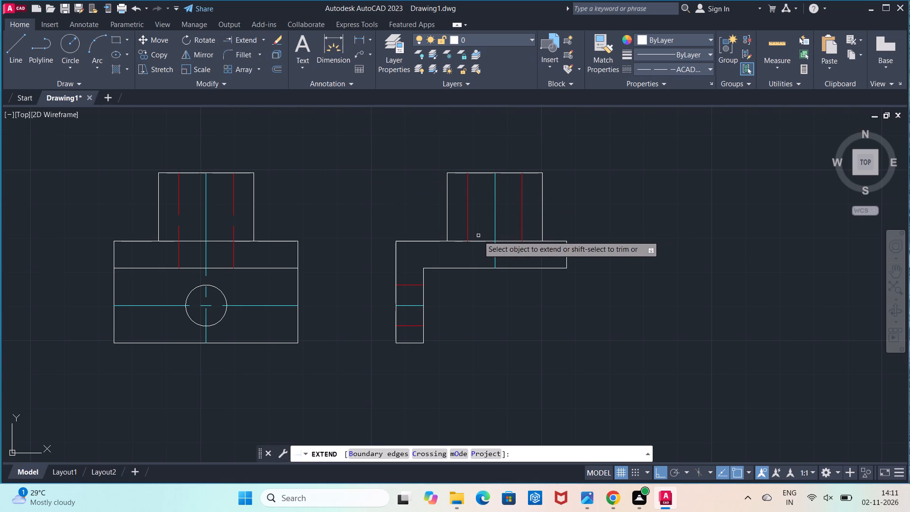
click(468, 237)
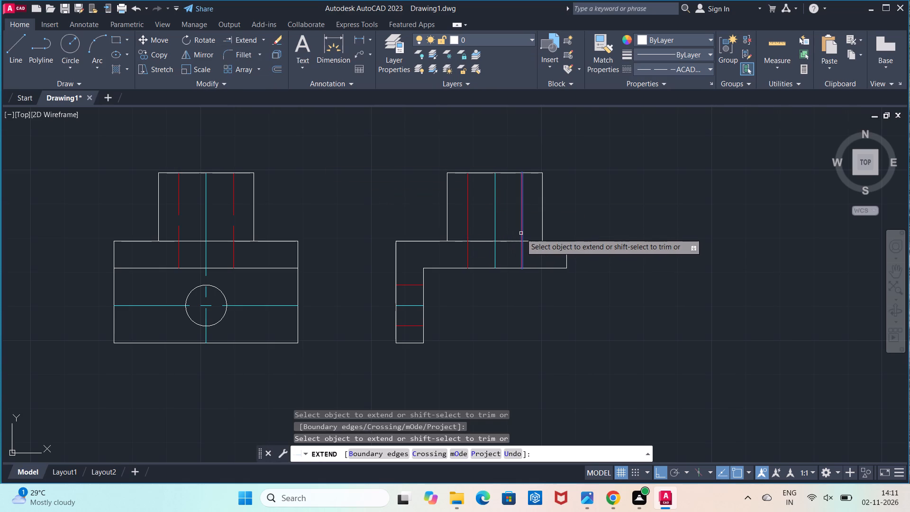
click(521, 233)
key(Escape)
Select all the drawn views together and join their connected lines with the Join command.
scroll(521, 233, down, 1)
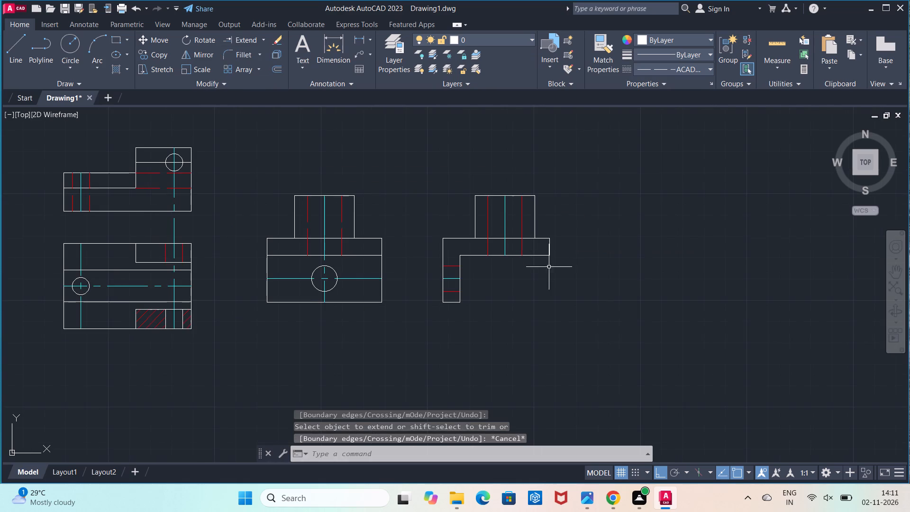
scroll(555, 274, down, 1)
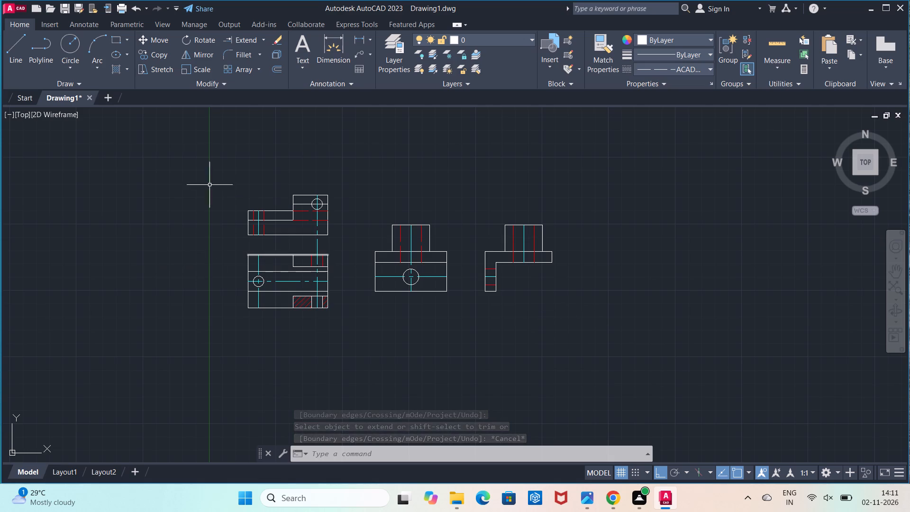
click(225, 143)
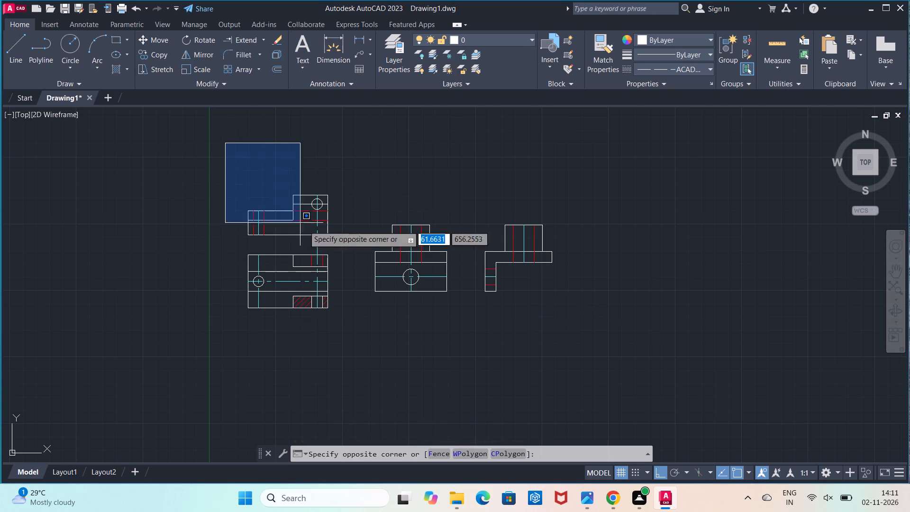
click(568, 346)
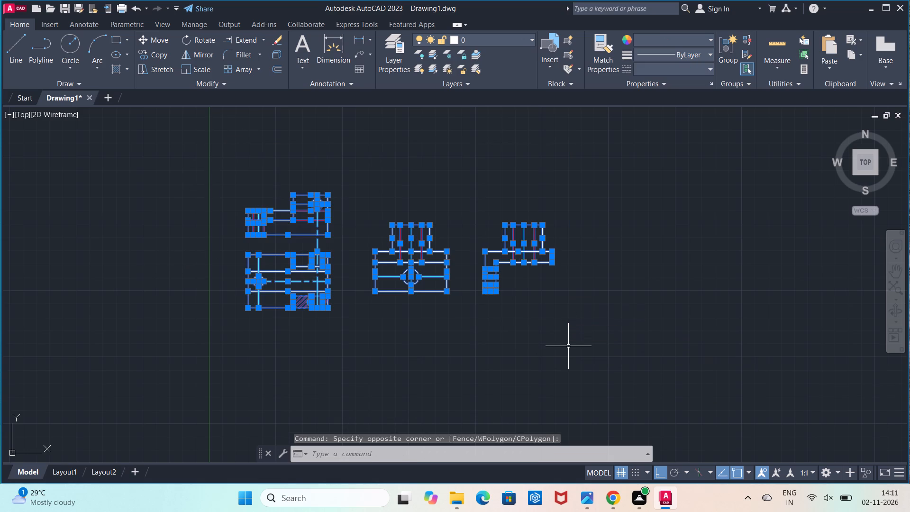
text(joi)
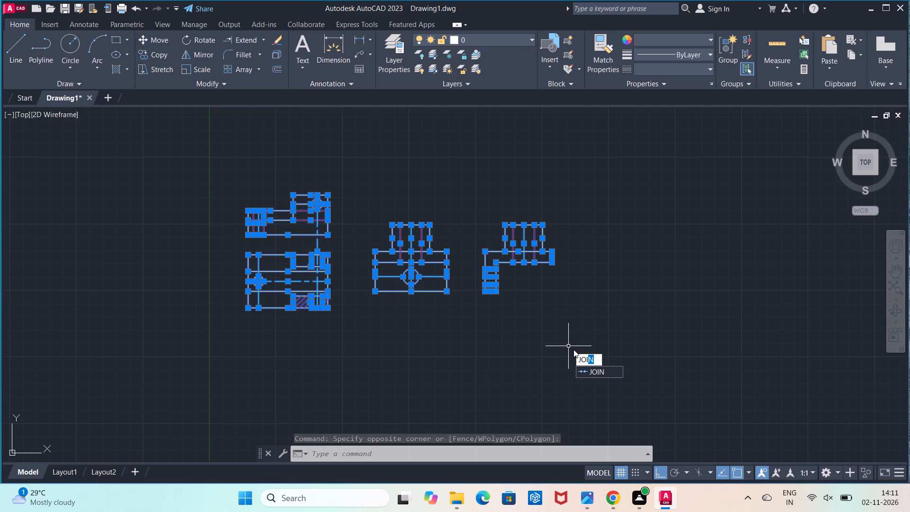
click(587, 358)
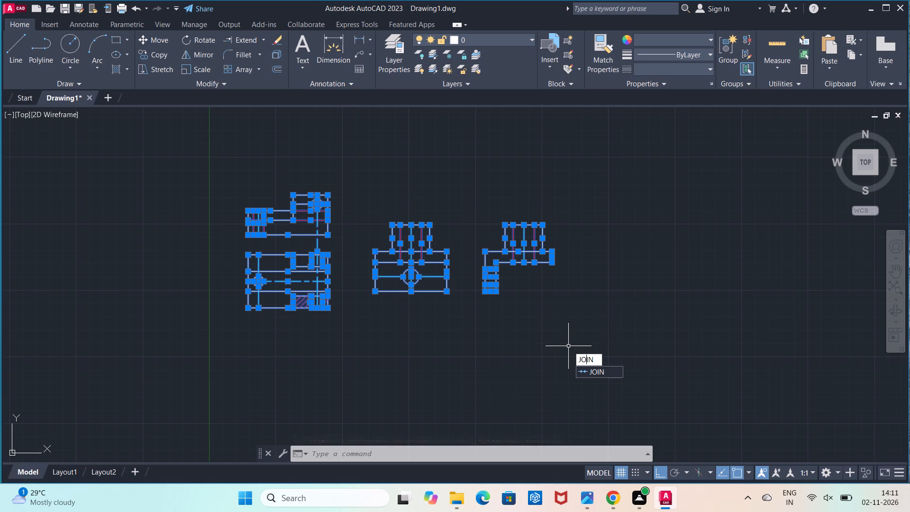
click(595, 372)
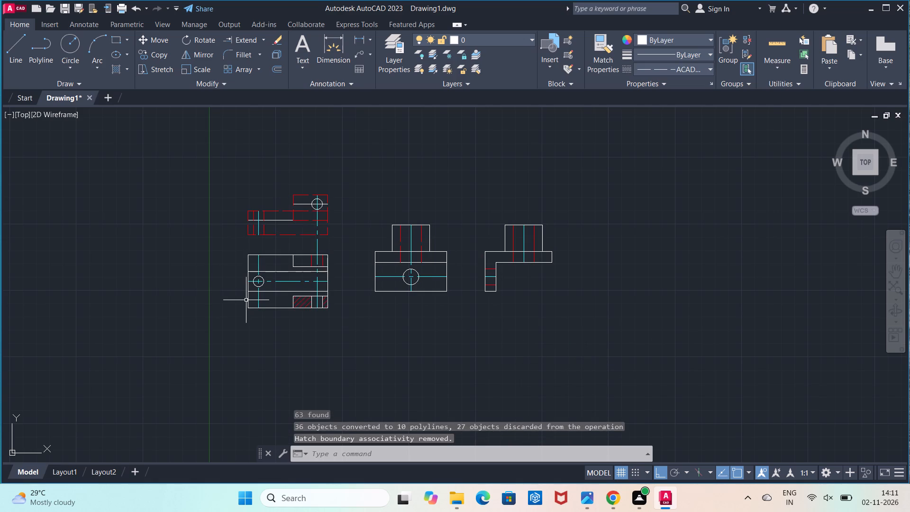
Set the color of the stepped view's red joined outline, above the hatched view, to ByLayer.
scroll(255, 254, up, 2)
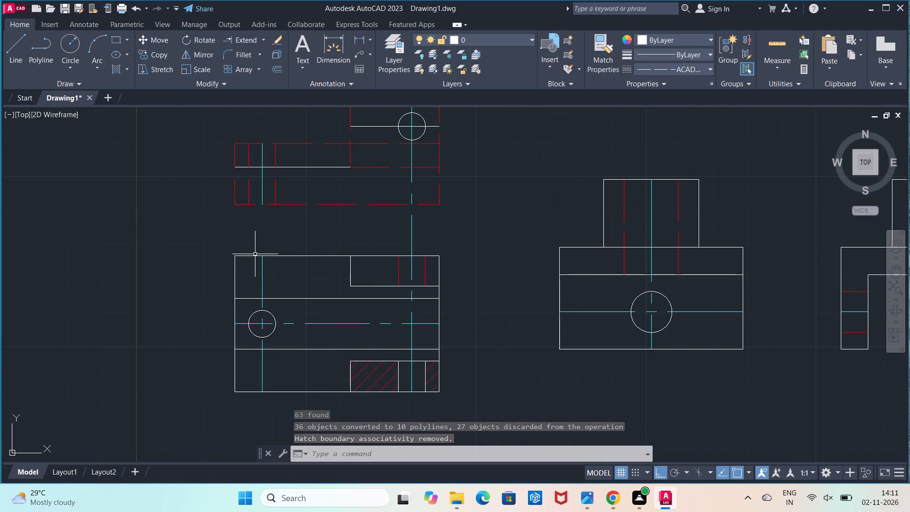
click(284, 205)
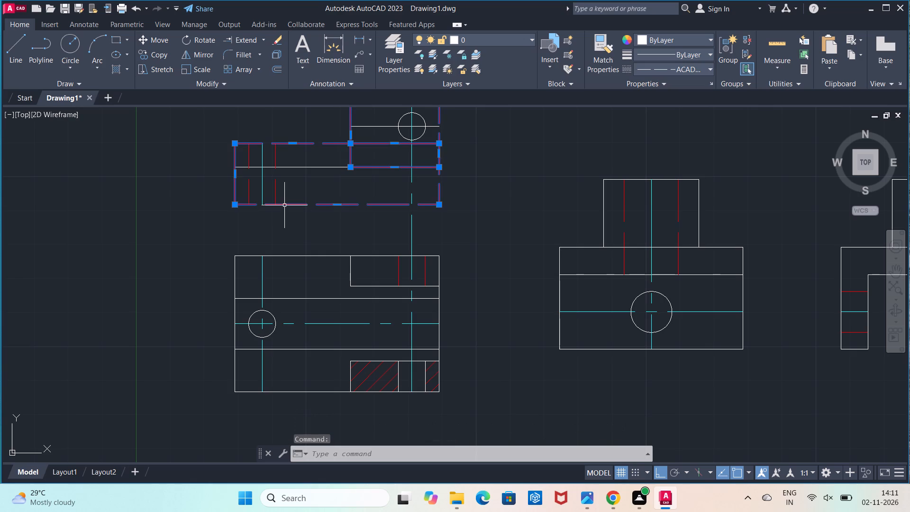
click(667, 39)
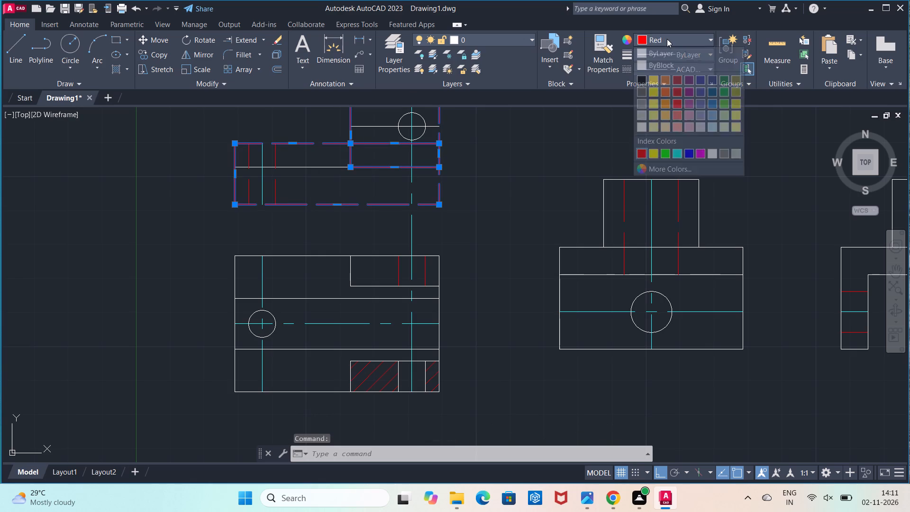
click(665, 54)
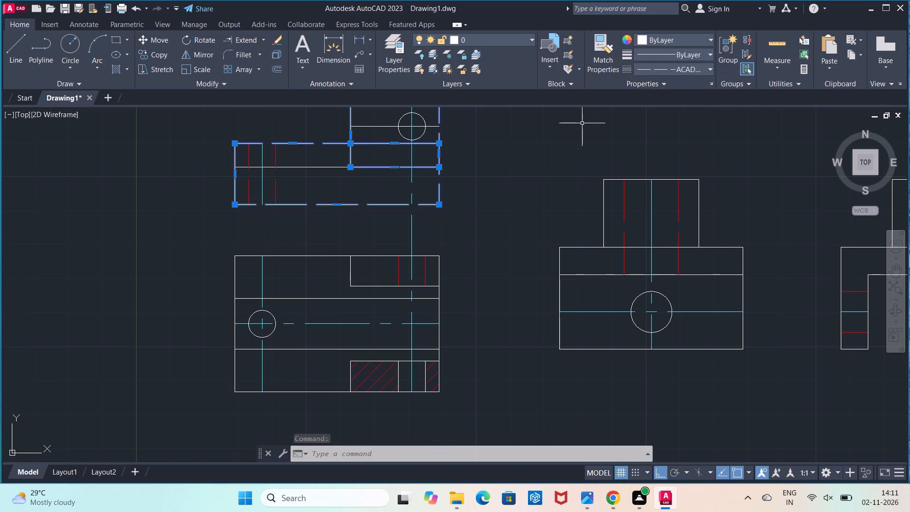
middle_drag(575, 134, 578, 143)
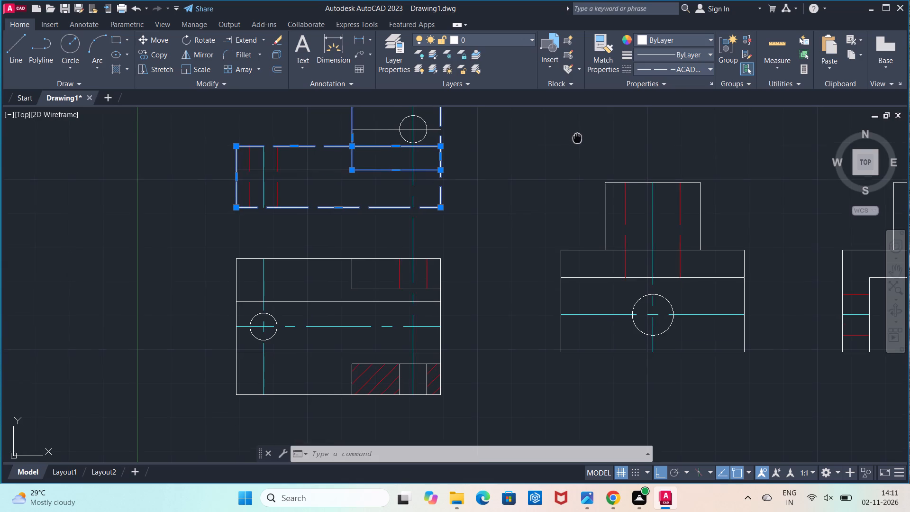
middle_drag(578, 143, 568, 206)
key(Escape)
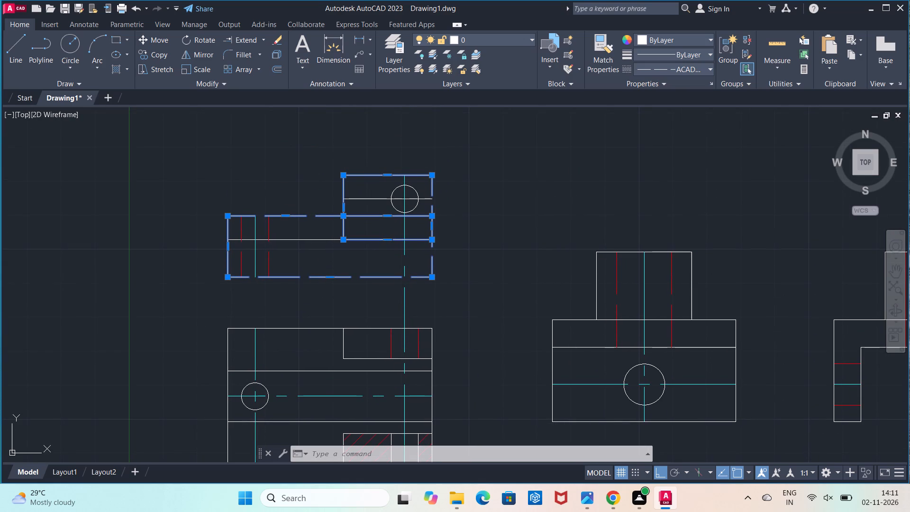
Set the linetype of the stepped view's joined outline to ByLayer.
click(431, 203)
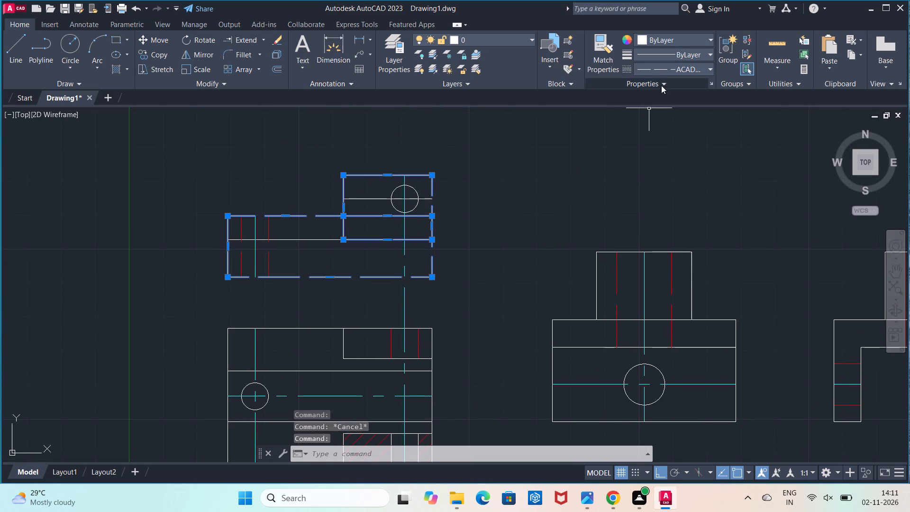
click(668, 70)
click(668, 81)
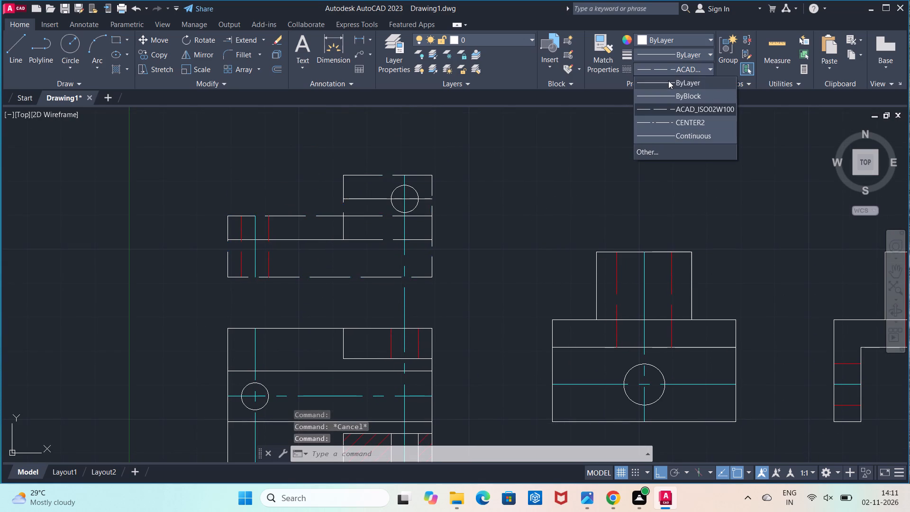
Add linear dimensions for the raised block's width above the stepped view and its overall height beside the side nearest the other views.
key(Escape)
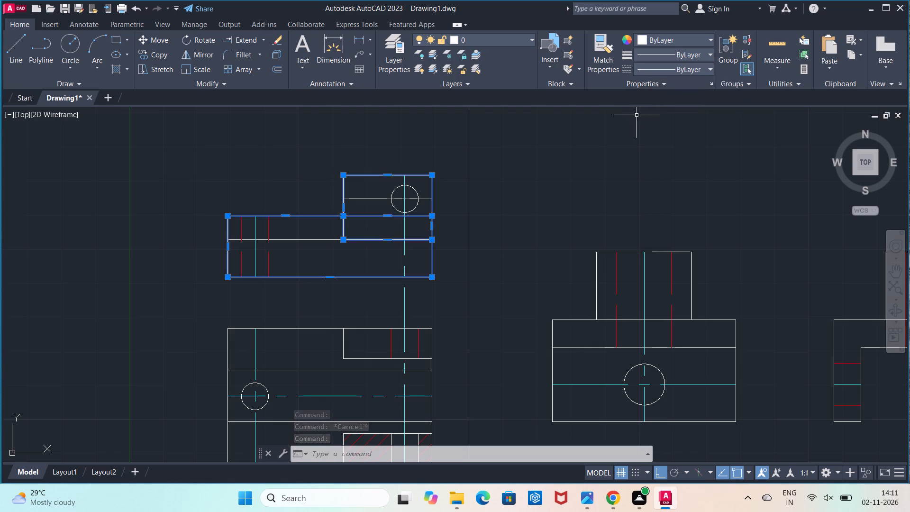
key(Escape)
scroll(560, 192, down, 1)
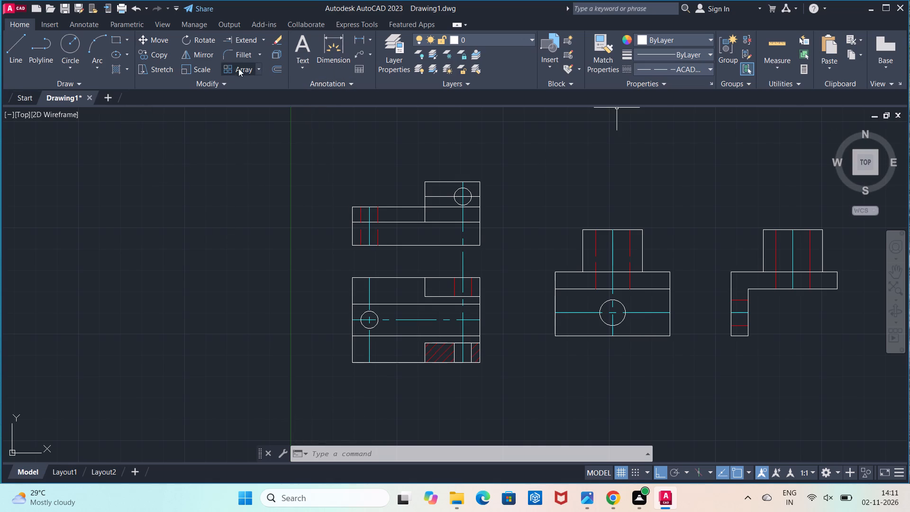
click(359, 40)
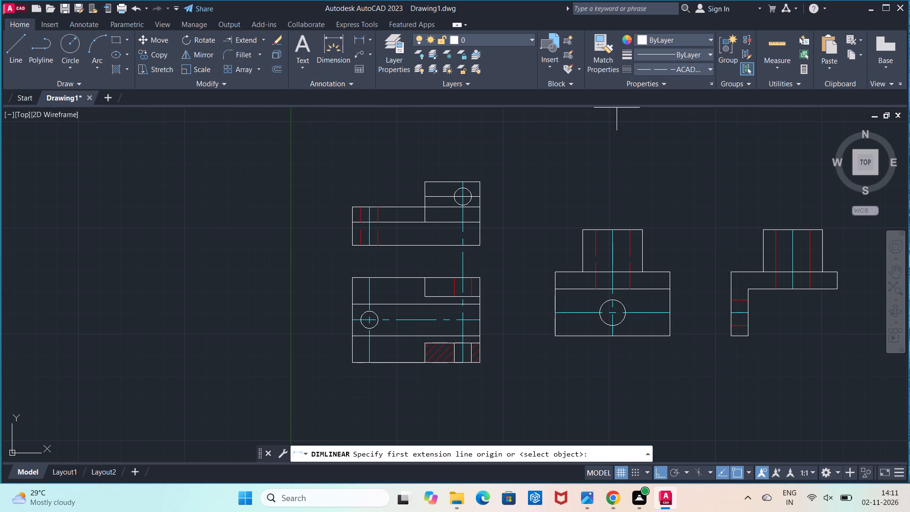
click(421, 179)
click(476, 177)
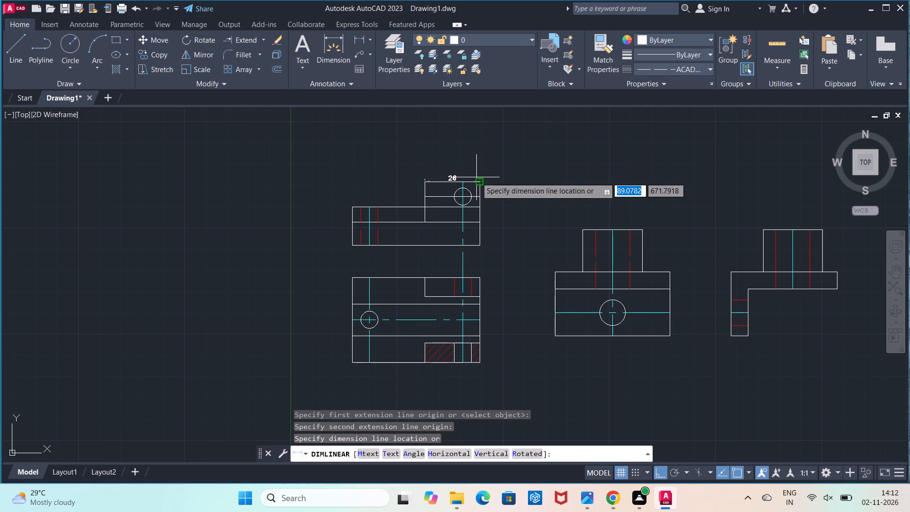
click(478, 161)
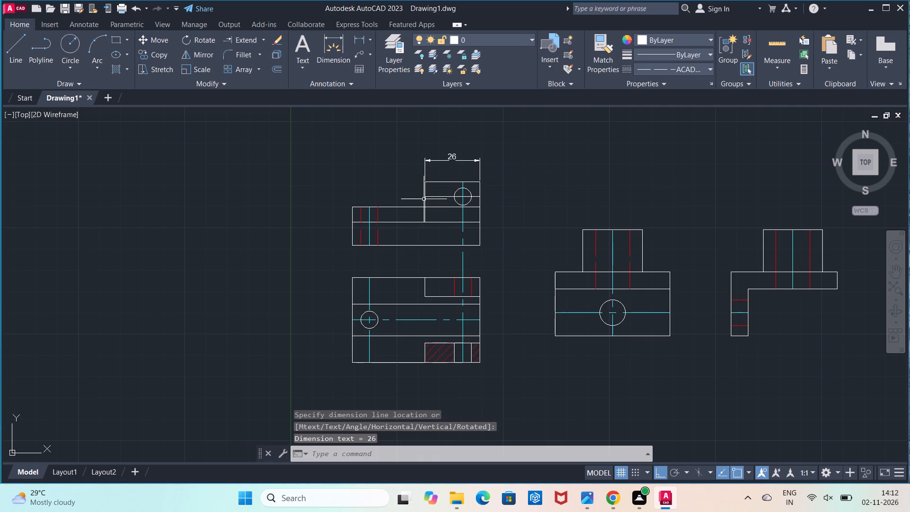
click(355, 36)
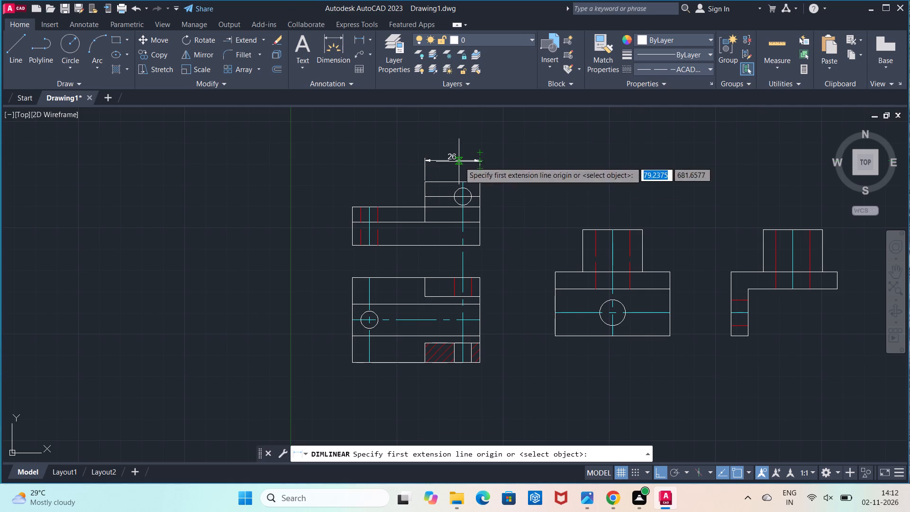
click(479, 182)
click(480, 245)
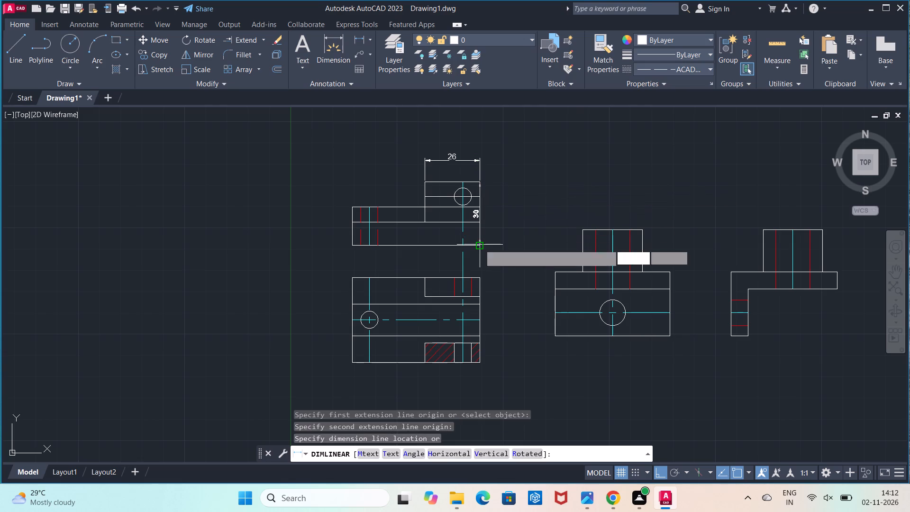
click(504, 243)
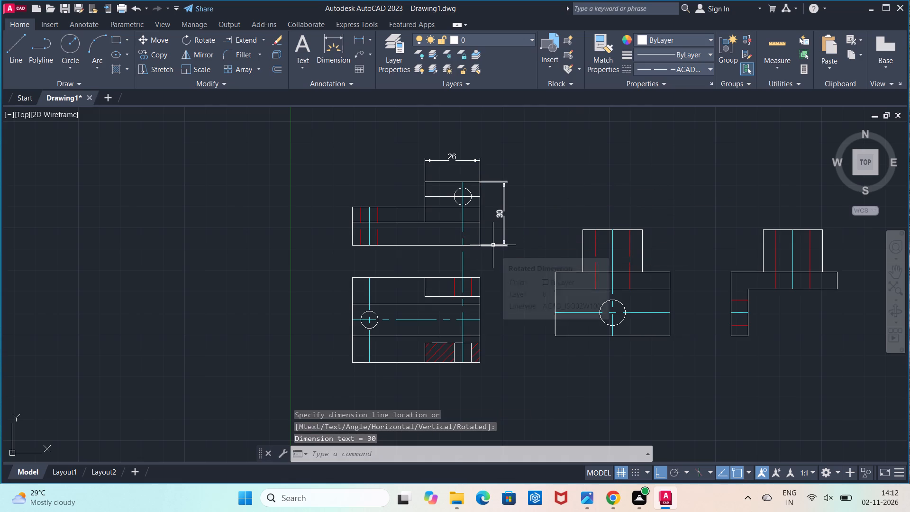
Dimension the stepped view's low end vertically, from its top edge and from the inner horizontal line, each down to the base.
click(358, 38)
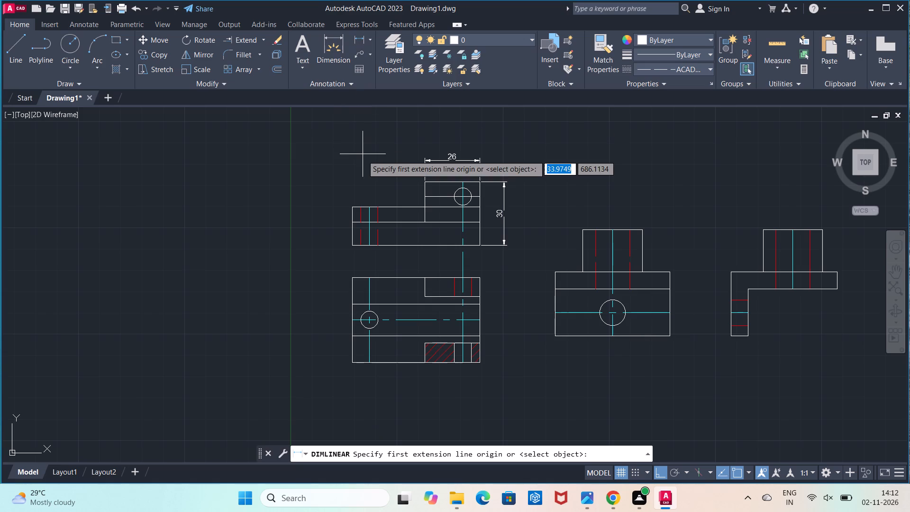
click(352, 208)
click(350, 247)
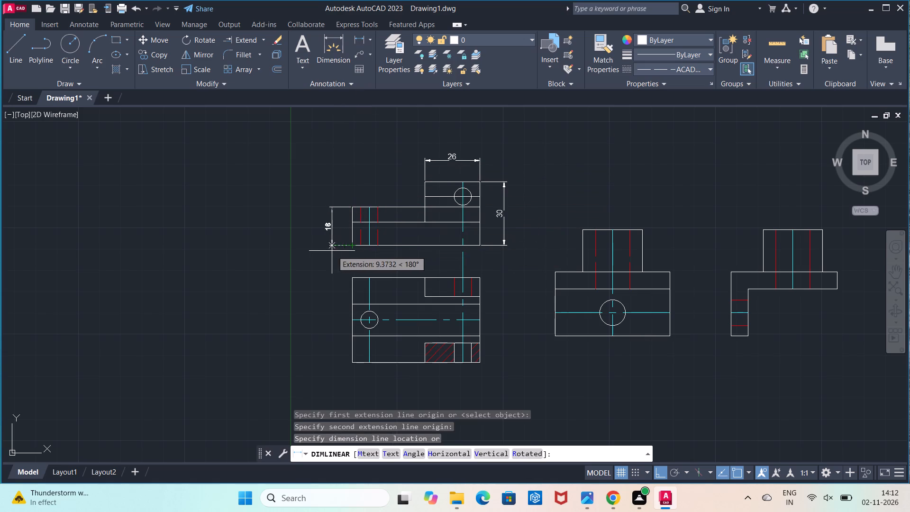
click(331, 251)
click(362, 41)
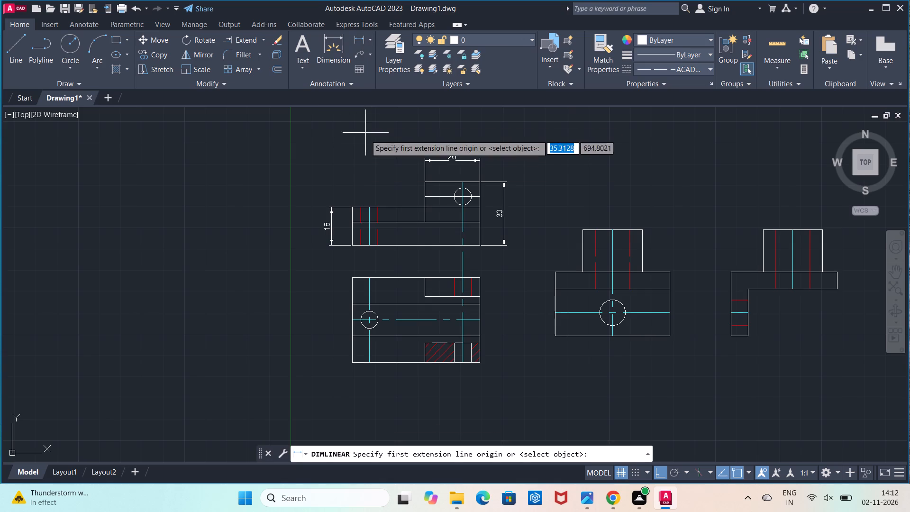
click(349, 218)
click(350, 245)
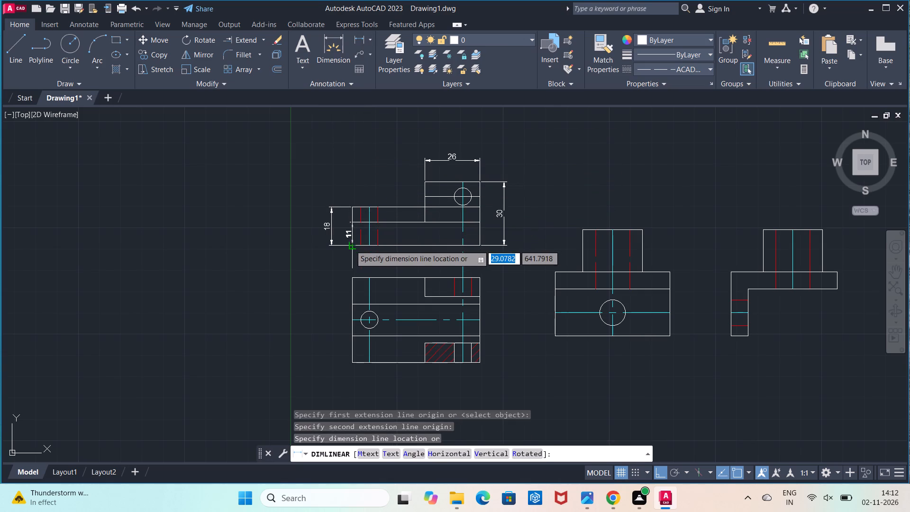
click(346, 248)
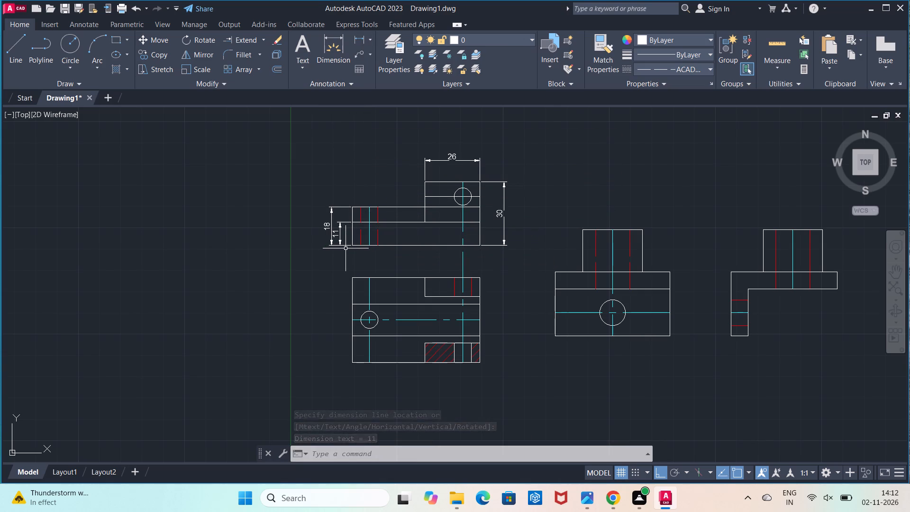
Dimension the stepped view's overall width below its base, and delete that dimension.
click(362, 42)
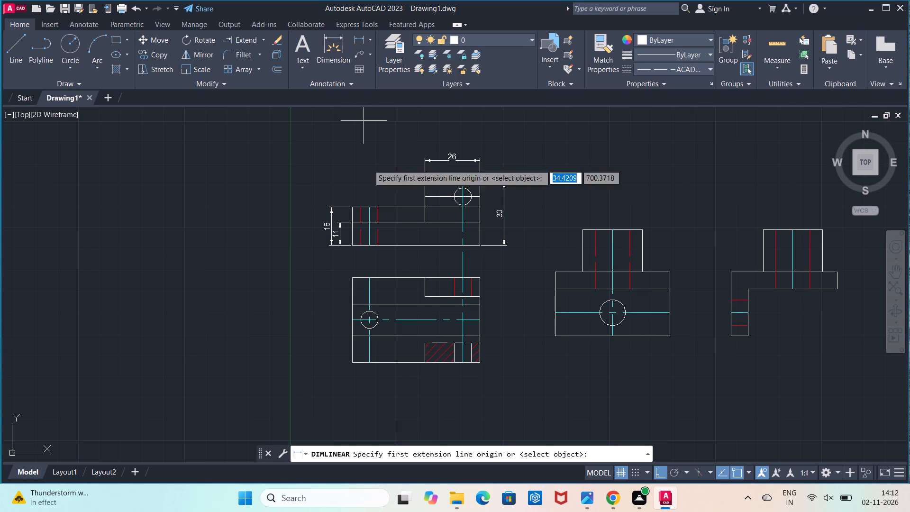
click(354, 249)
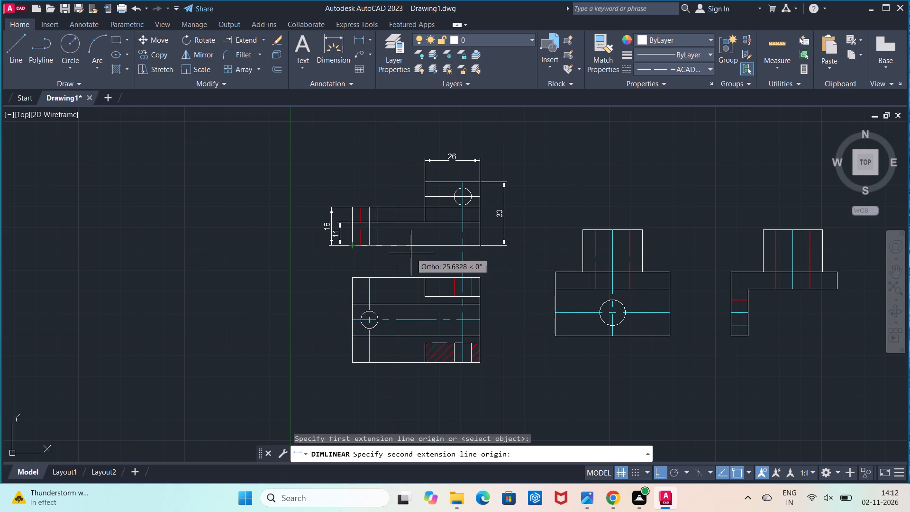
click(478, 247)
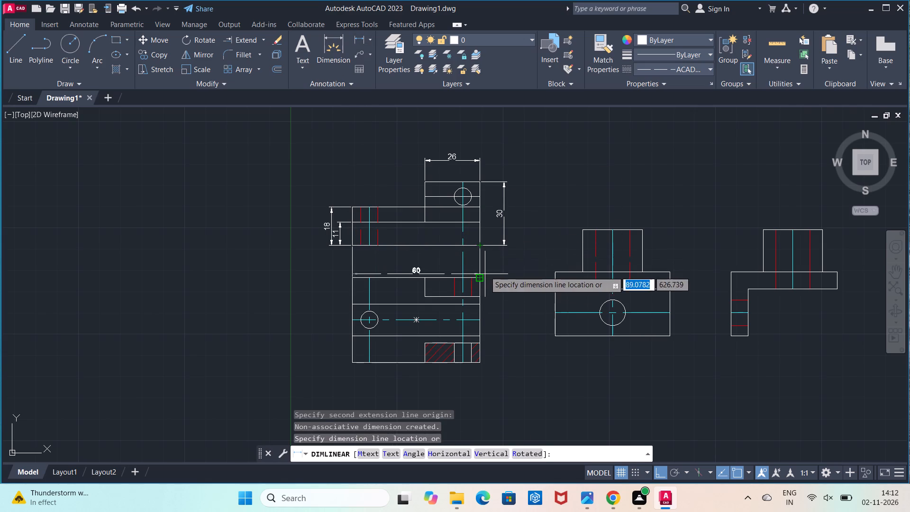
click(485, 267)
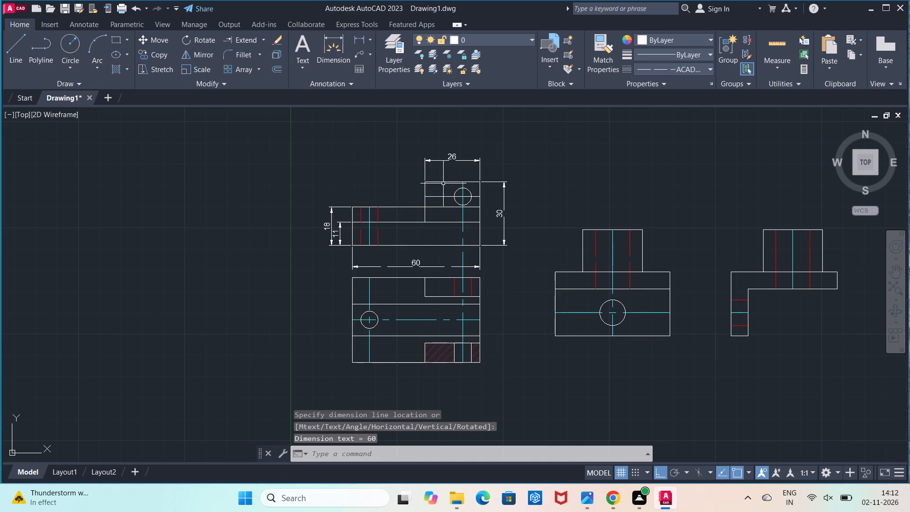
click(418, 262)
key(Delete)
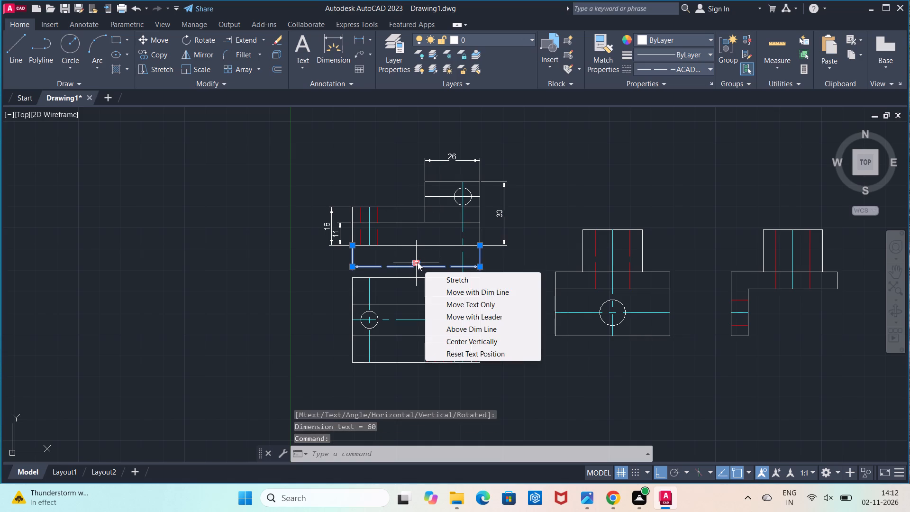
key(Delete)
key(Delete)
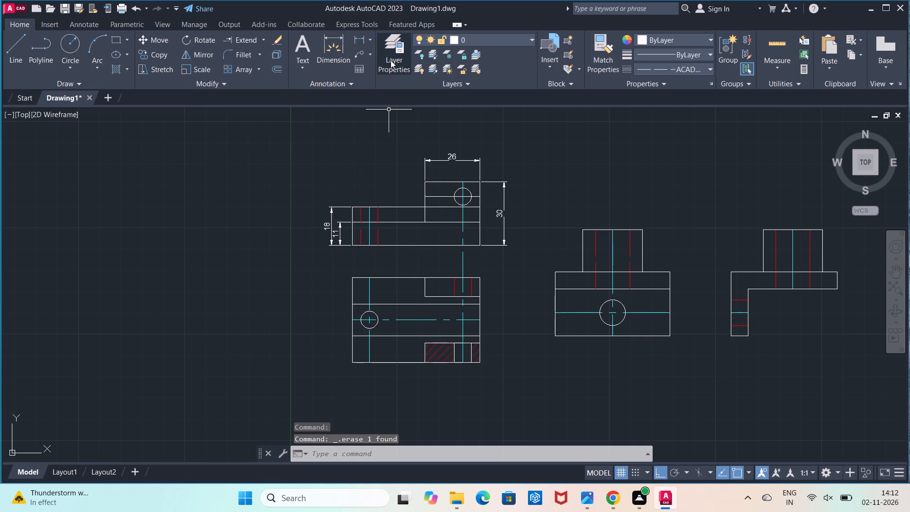
Dimension below the stepped view the spacing between the two hole centerlines and the distance from the second centerline to the nearby outer edge.
click(365, 39)
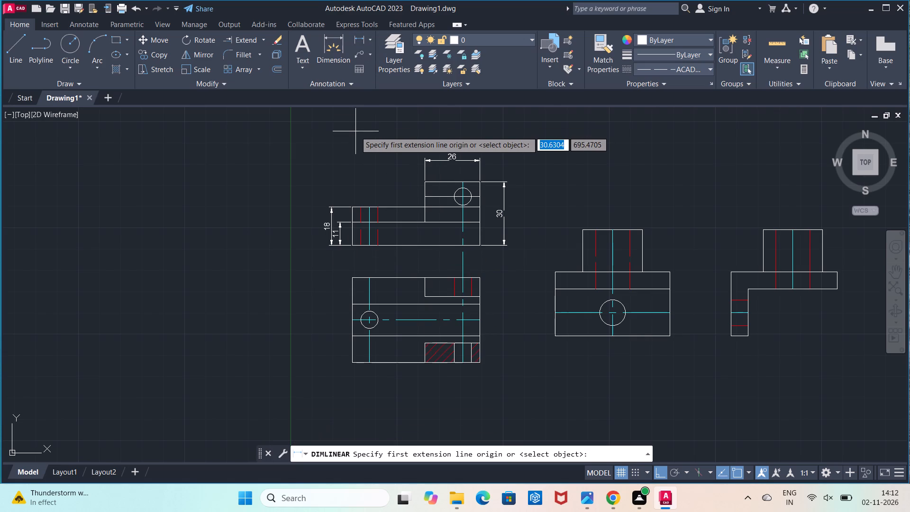
click(367, 245)
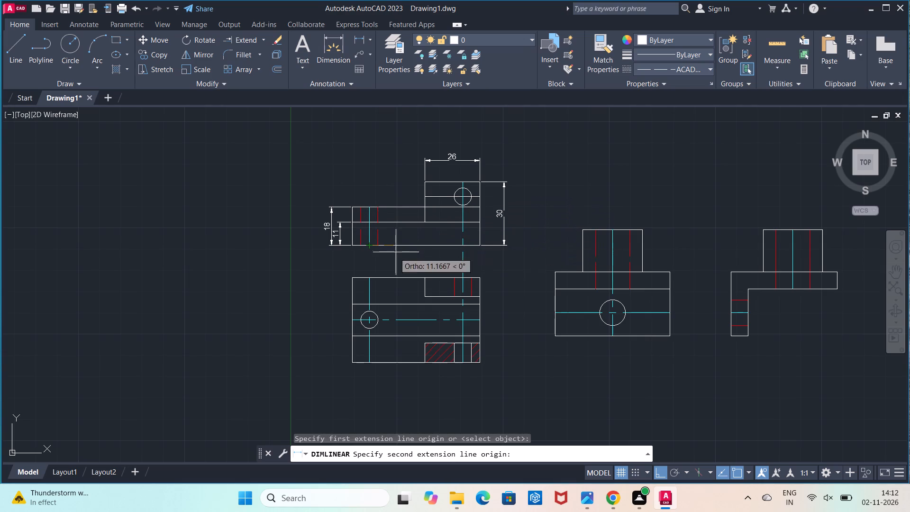
click(460, 248)
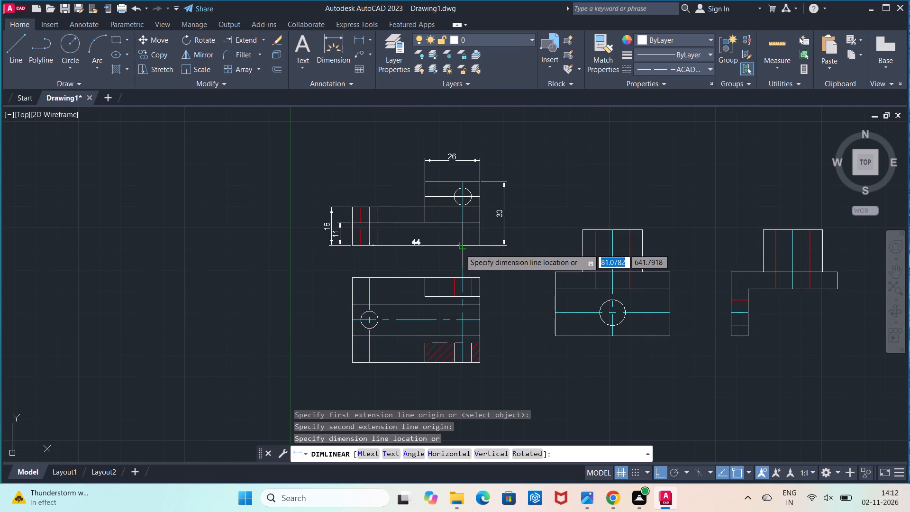
click(458, 256)
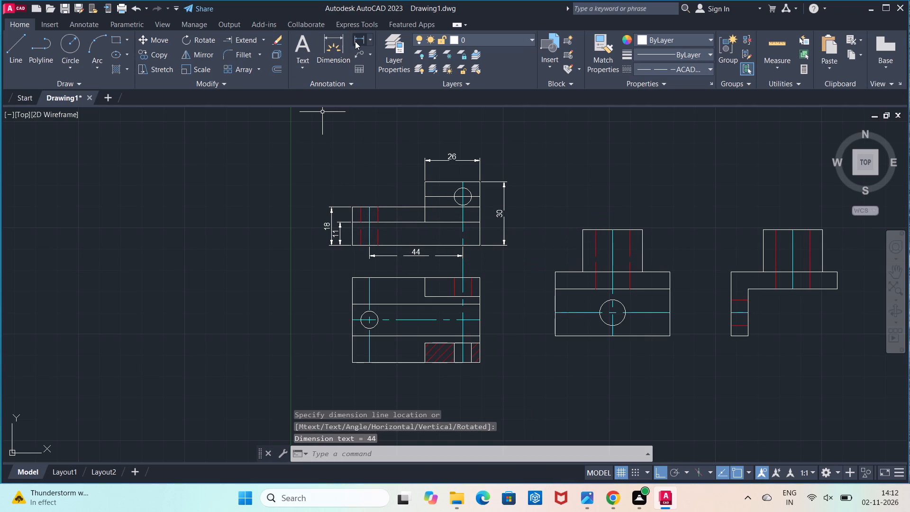
click(356, 41)
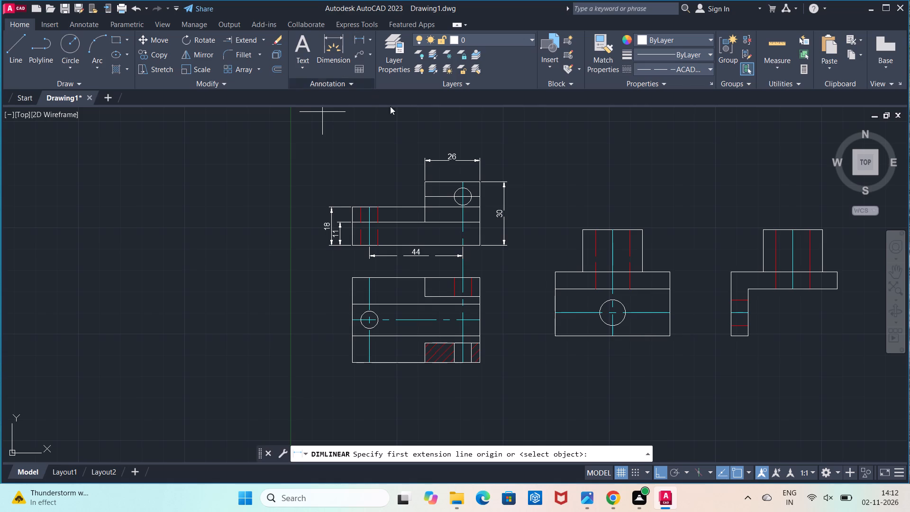
click(462, 244)
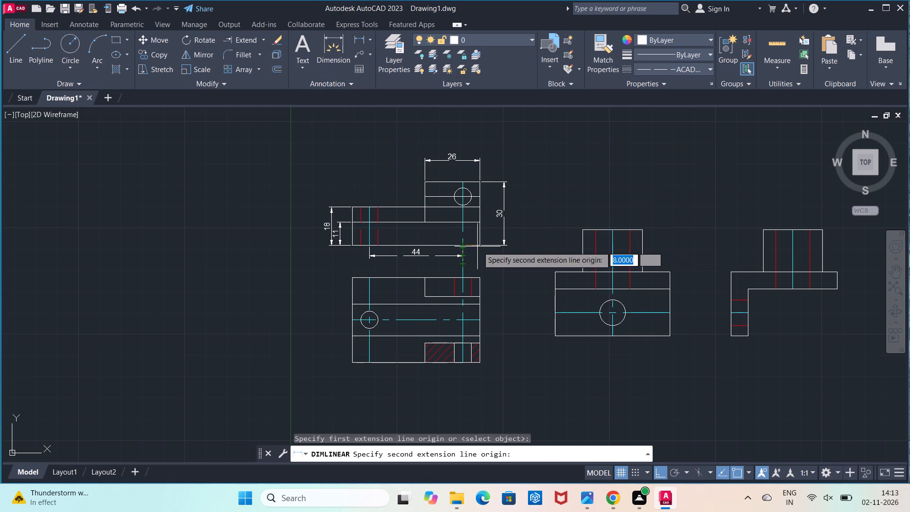
click(478, 247)
click(476, 258)
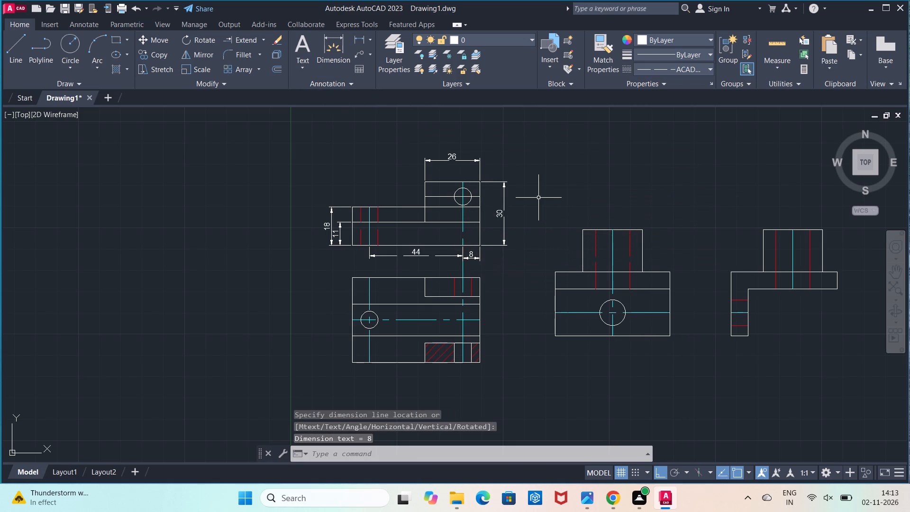
Add vertical dimensions beside the hatched view for the upper rectangle's depth and the view's overall height.
scroll(537, 217, up, 1)
middle_drag(537, 217, 538, 216)
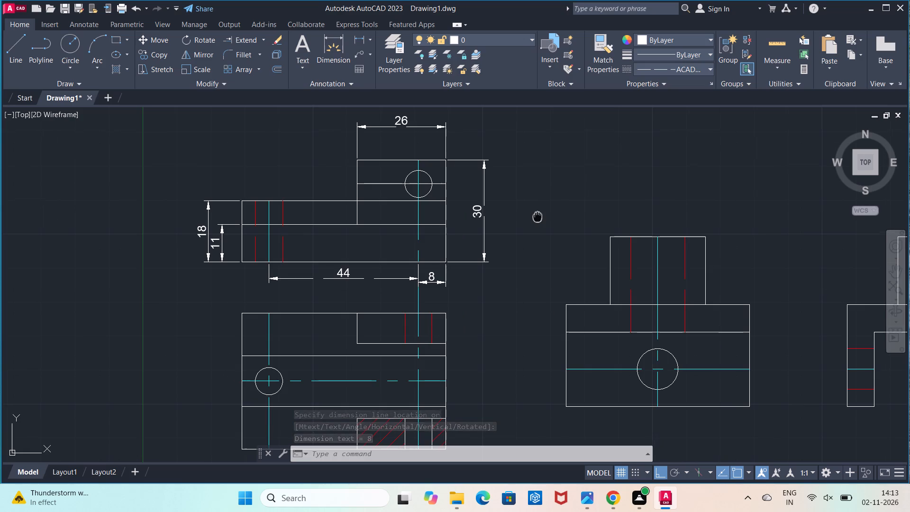
middle_drag(538, 216, 632, 116)
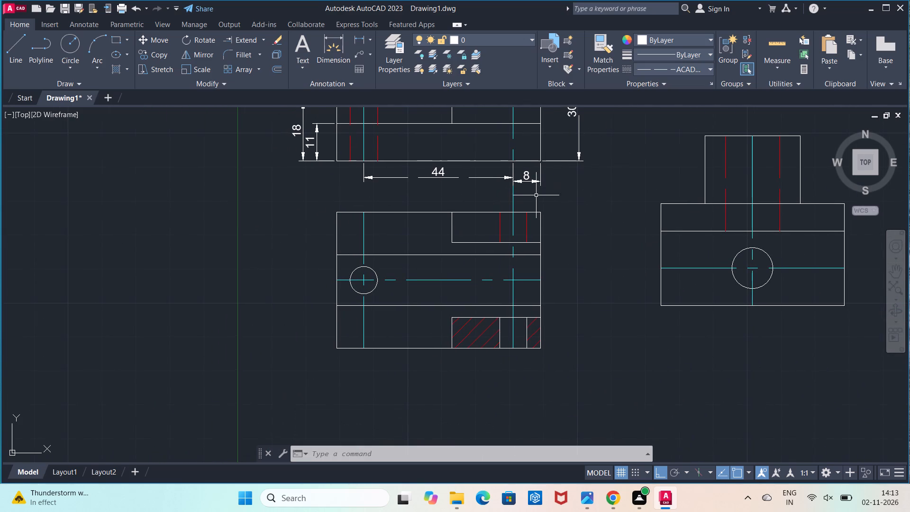
click(366, 46)
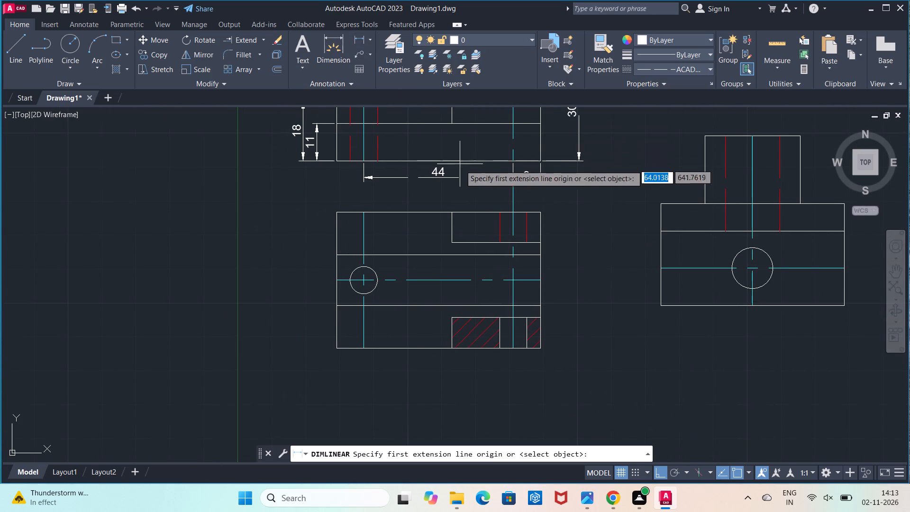
click(538, 212)
click(538, 240)
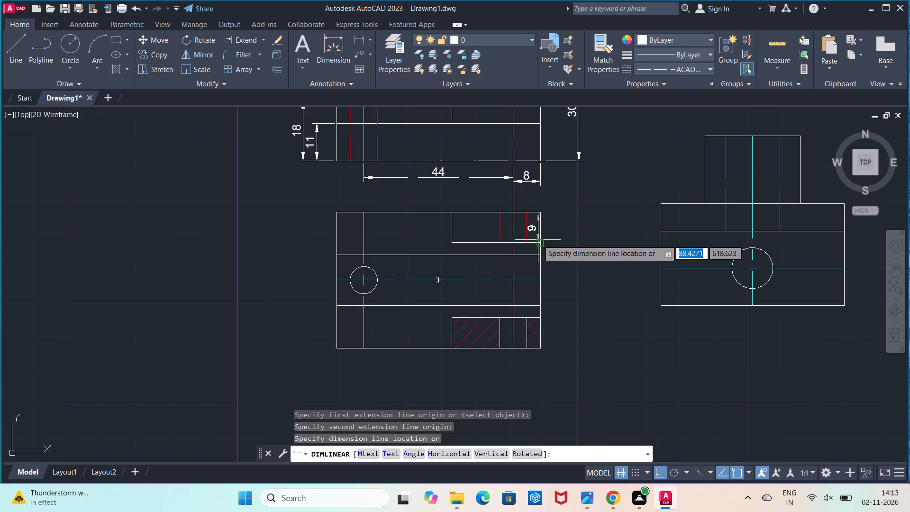
click(552, 241)
click(364, 43)
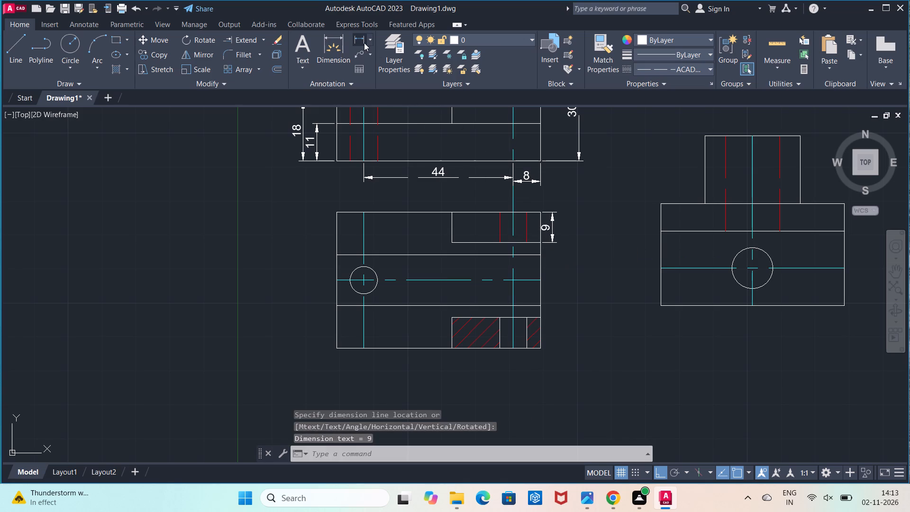
click(540, 210)
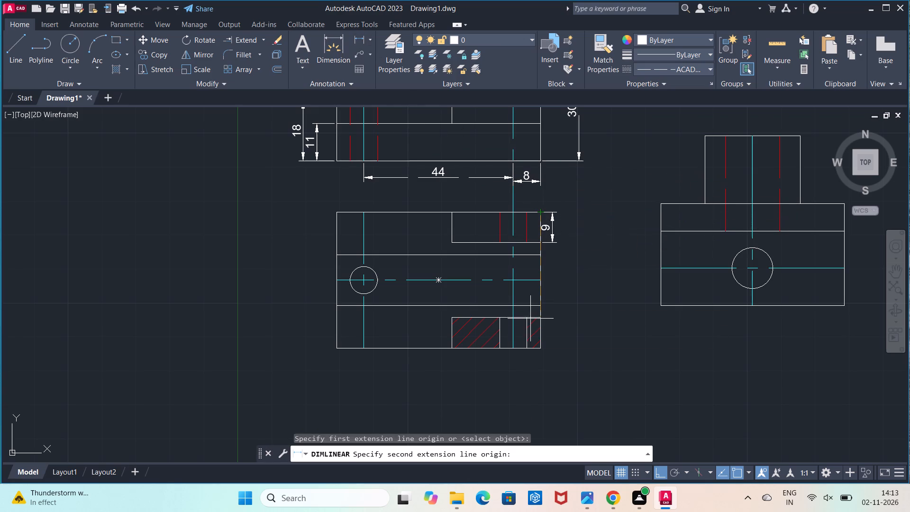
click(537, 347)
click(574, 338)
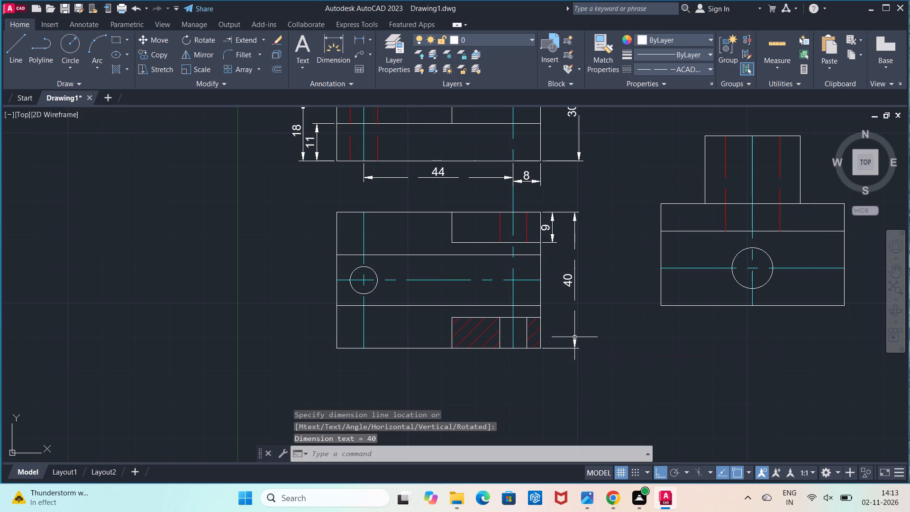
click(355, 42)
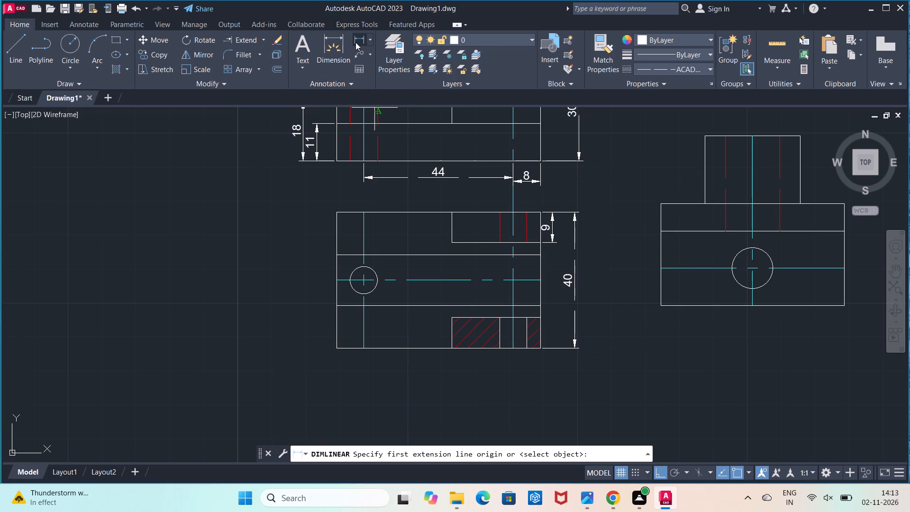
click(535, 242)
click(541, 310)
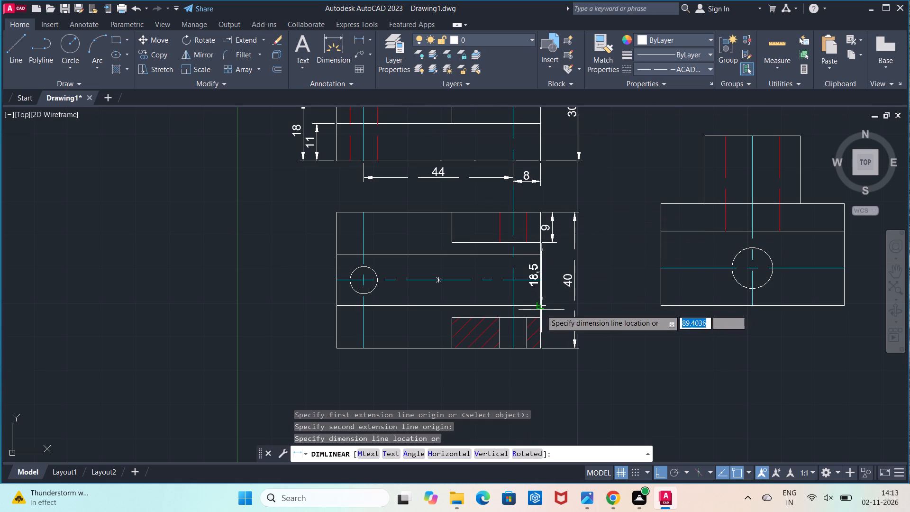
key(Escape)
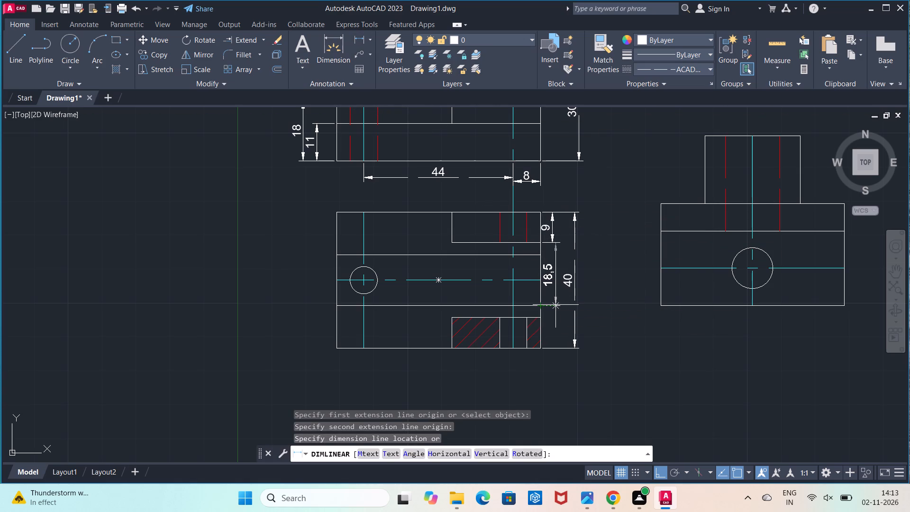
Add vertical dimensions beside the hatched view for the gap between the two rectangles and for the hatched rectangle's depth.
click(355, 38)
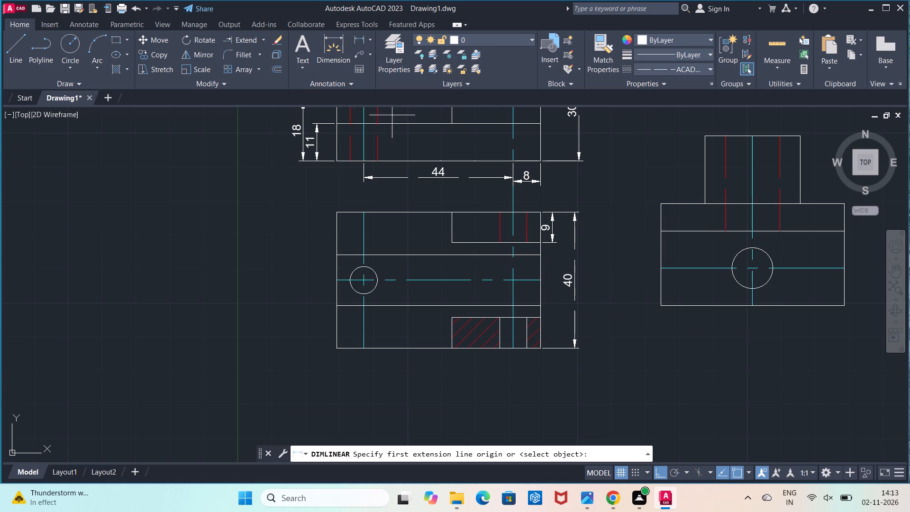
click(539, 246)
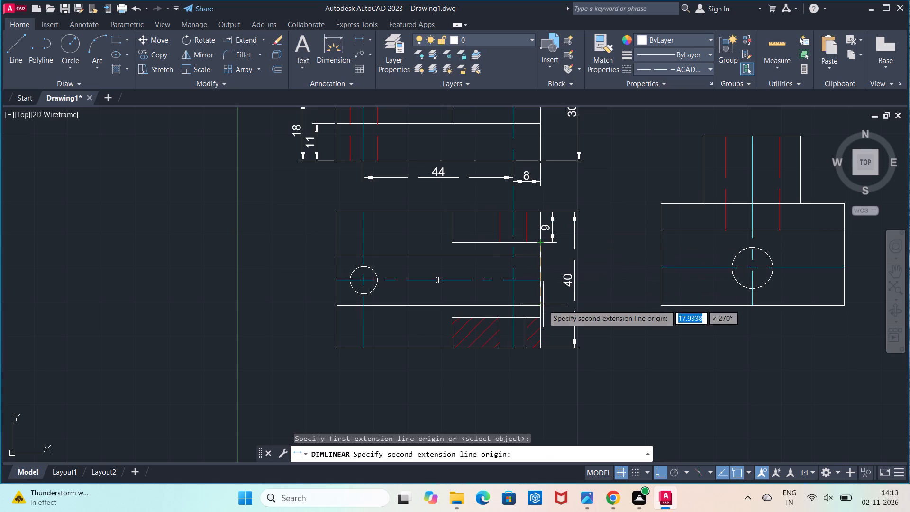
click(540, 313)
click(554, 314)
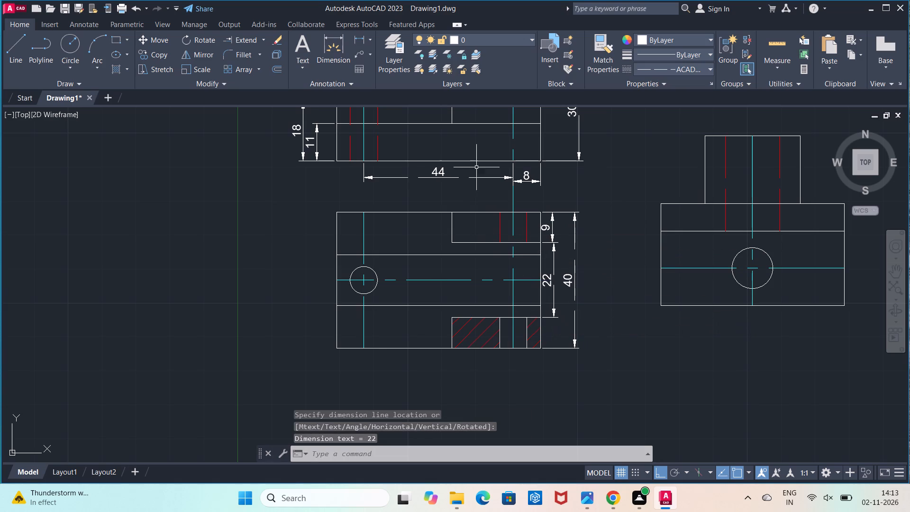
click(357, 39)
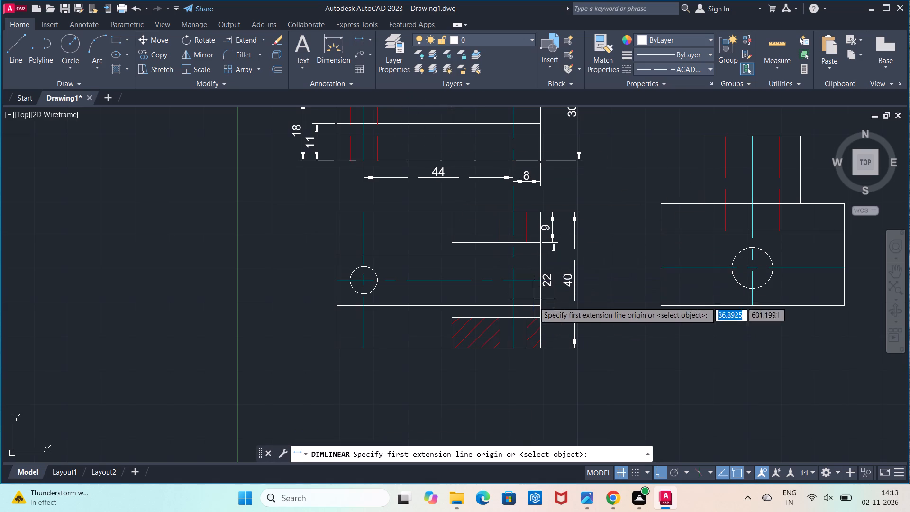
click(537, 312)
click(543, 346)
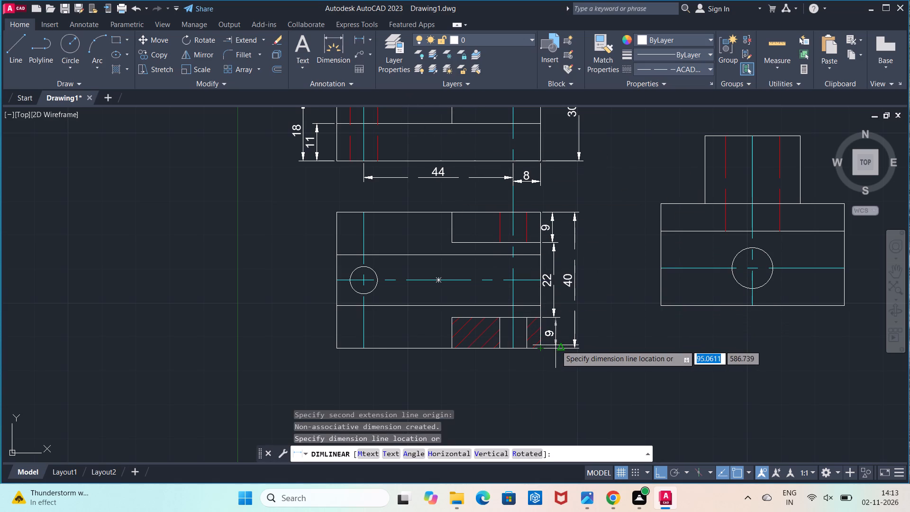
click(556, 345)
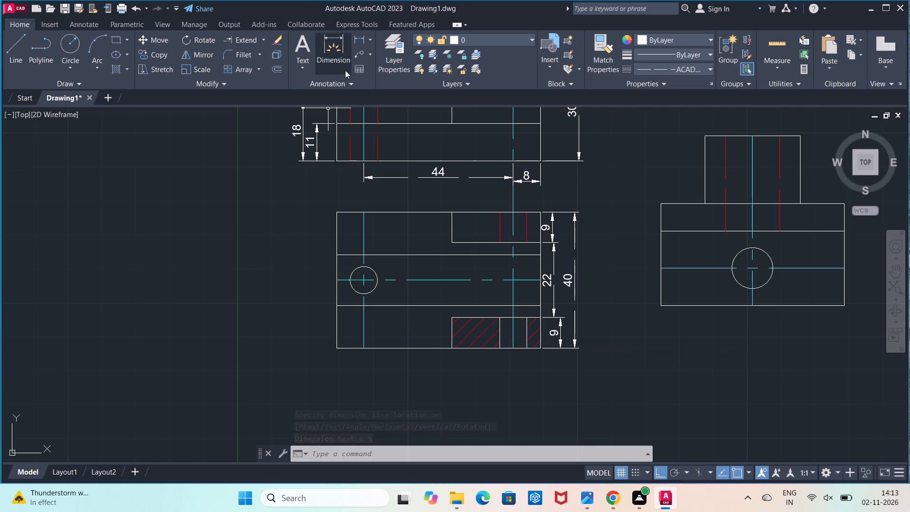
Dimension the spacing of the hatched view's two full-length inner lines at its circle end, and its overall width below the base.
click(353, 41)
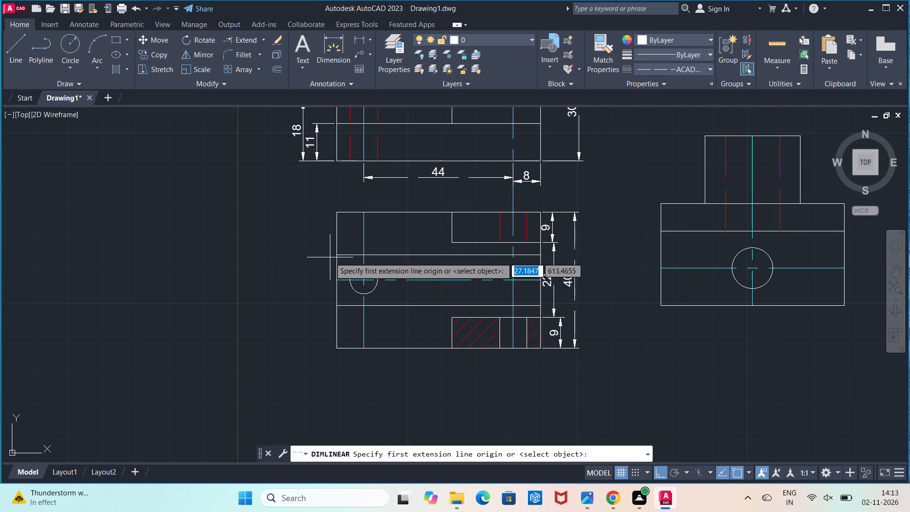
click(336, 255)
click(340, 302)
click(320, 309)
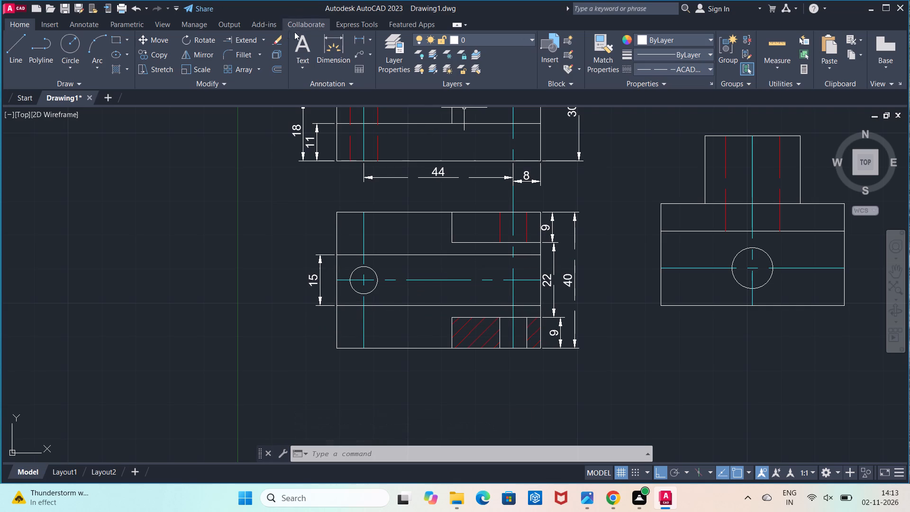
click(355, 38)
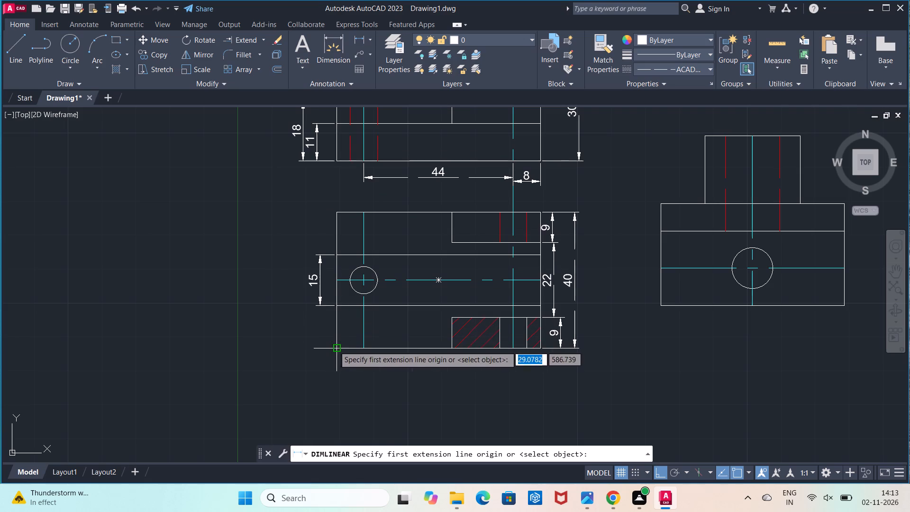
drag(334, 347, 339, 349)
click(538, 350)
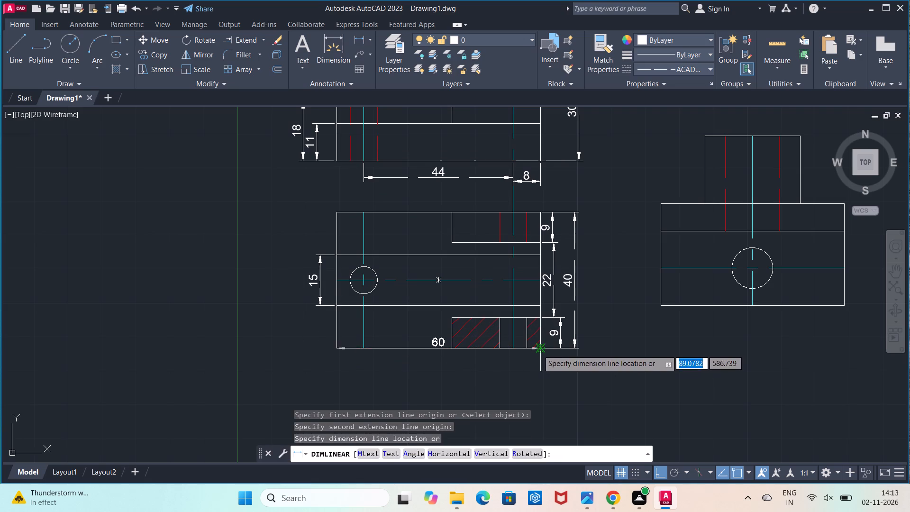
click(543, 386)
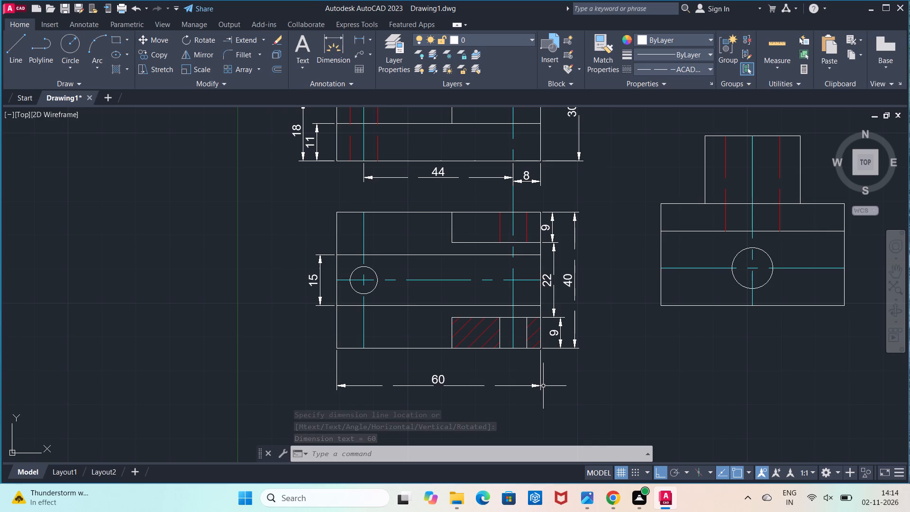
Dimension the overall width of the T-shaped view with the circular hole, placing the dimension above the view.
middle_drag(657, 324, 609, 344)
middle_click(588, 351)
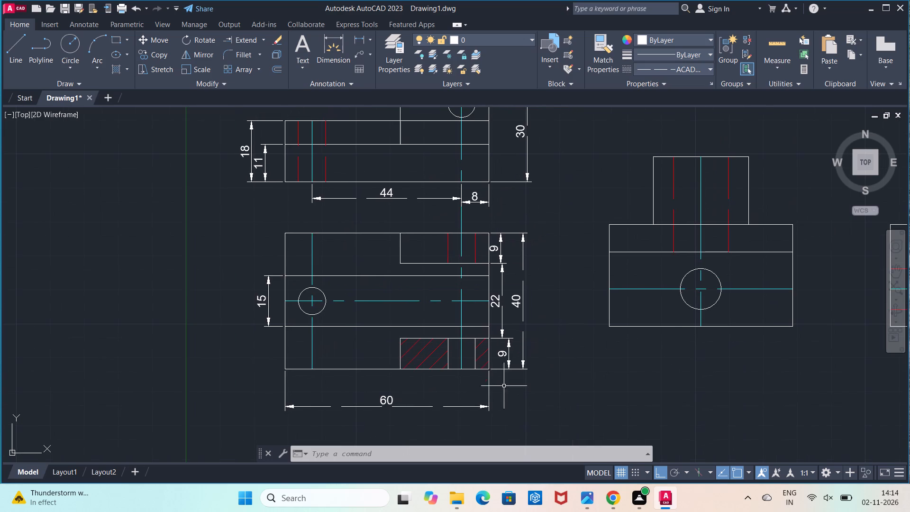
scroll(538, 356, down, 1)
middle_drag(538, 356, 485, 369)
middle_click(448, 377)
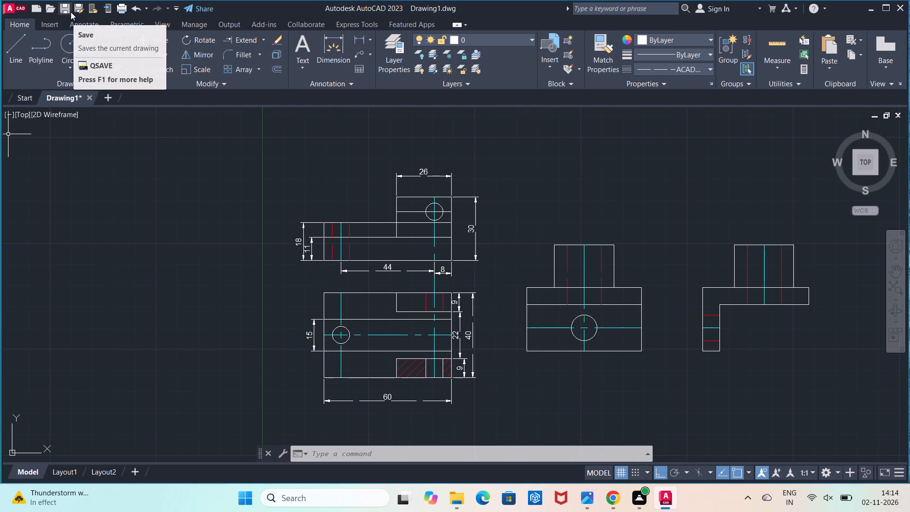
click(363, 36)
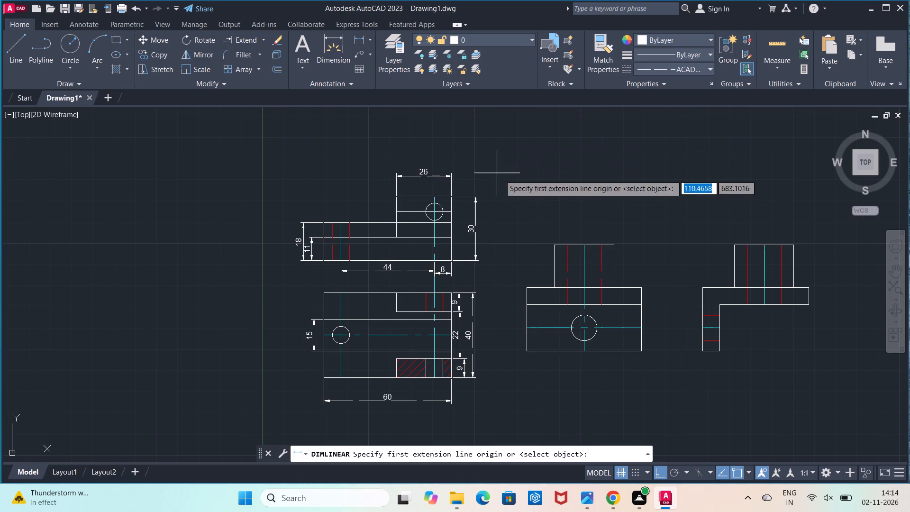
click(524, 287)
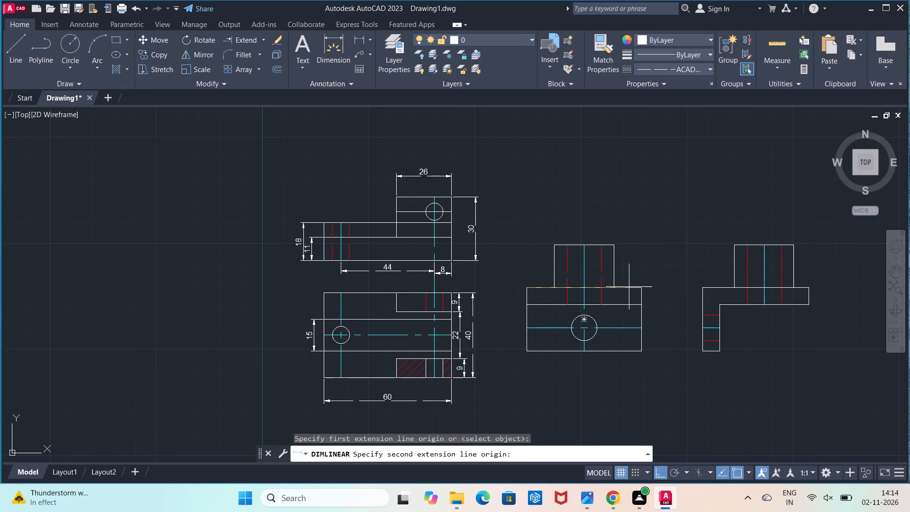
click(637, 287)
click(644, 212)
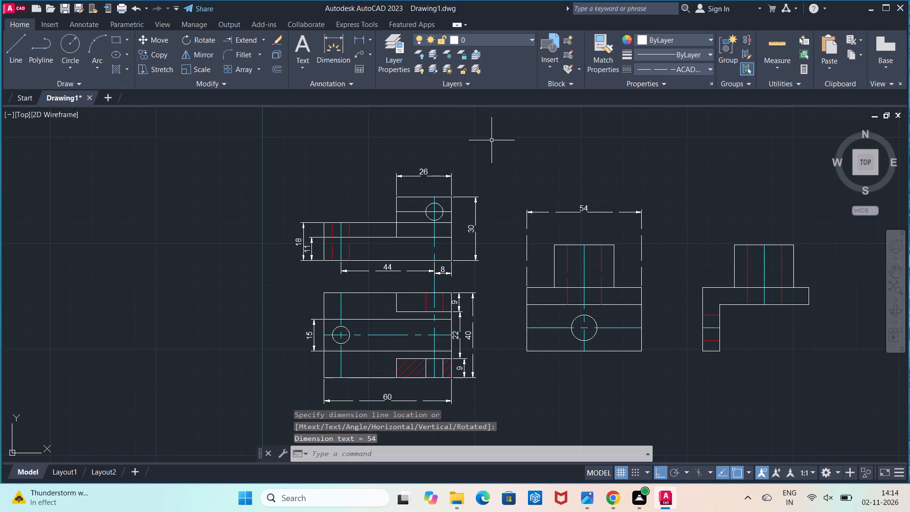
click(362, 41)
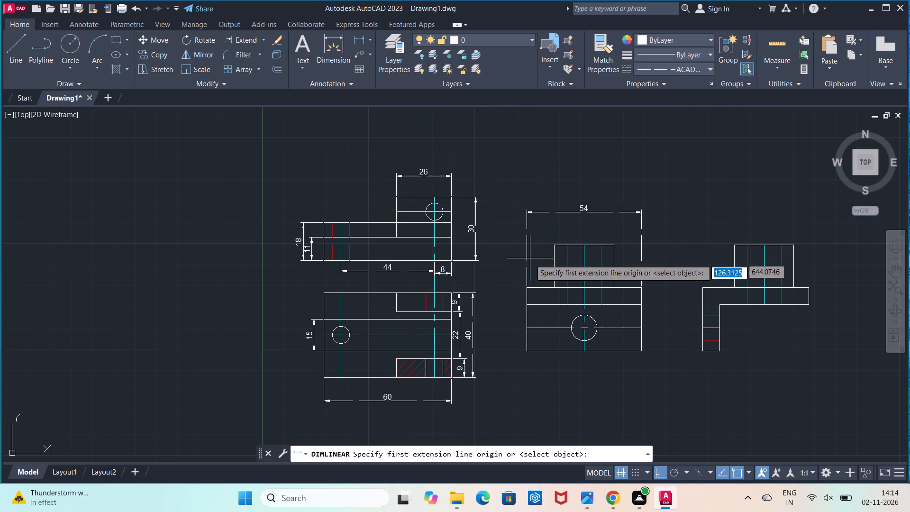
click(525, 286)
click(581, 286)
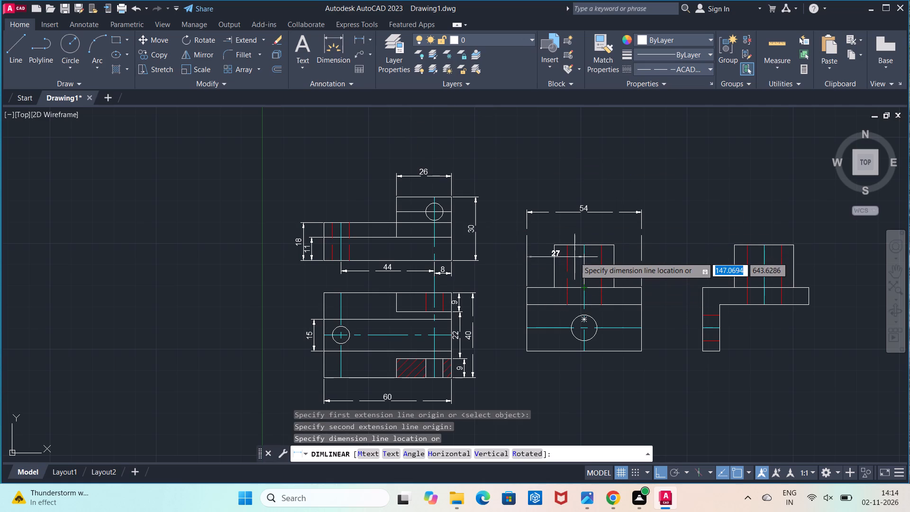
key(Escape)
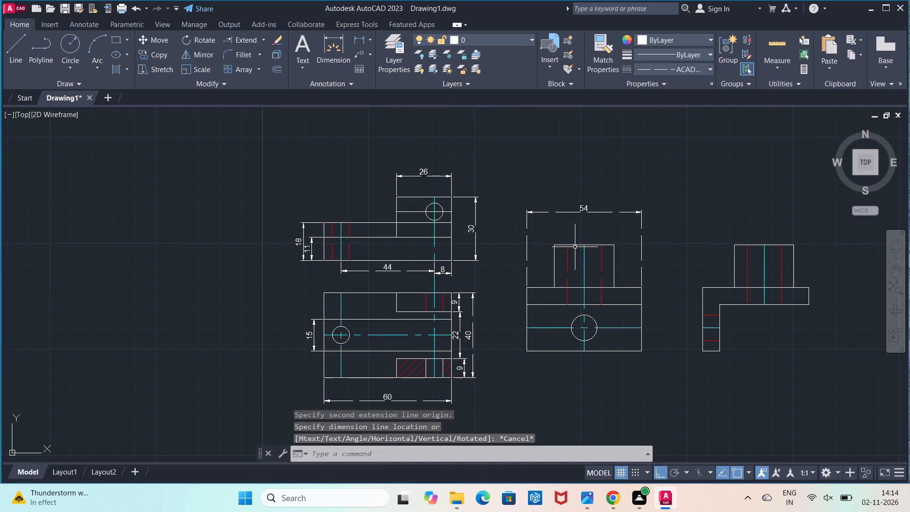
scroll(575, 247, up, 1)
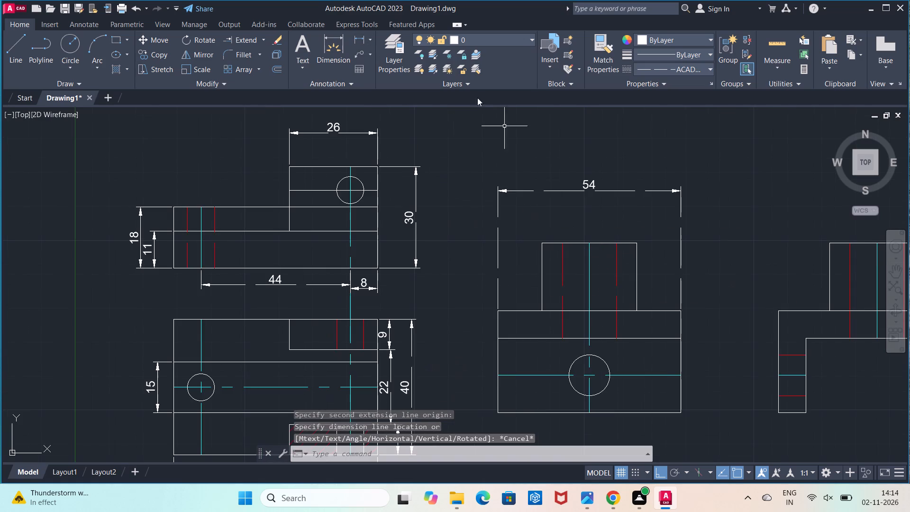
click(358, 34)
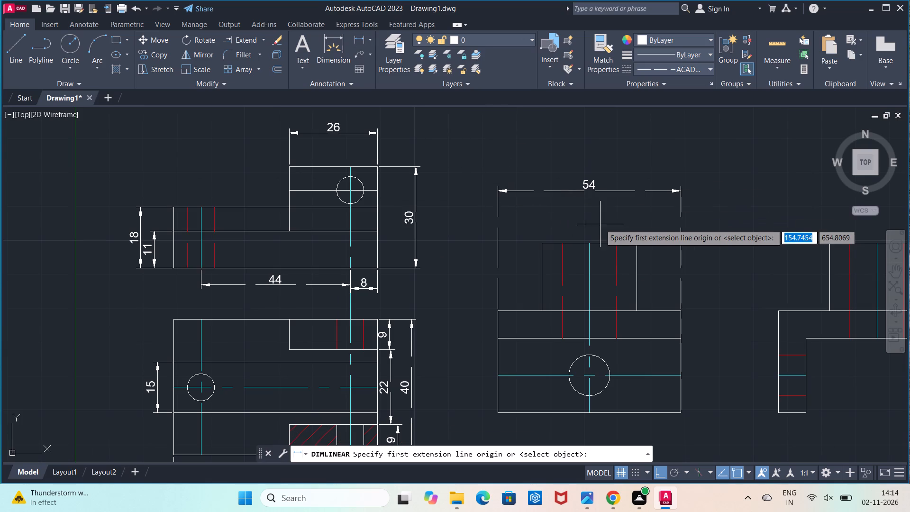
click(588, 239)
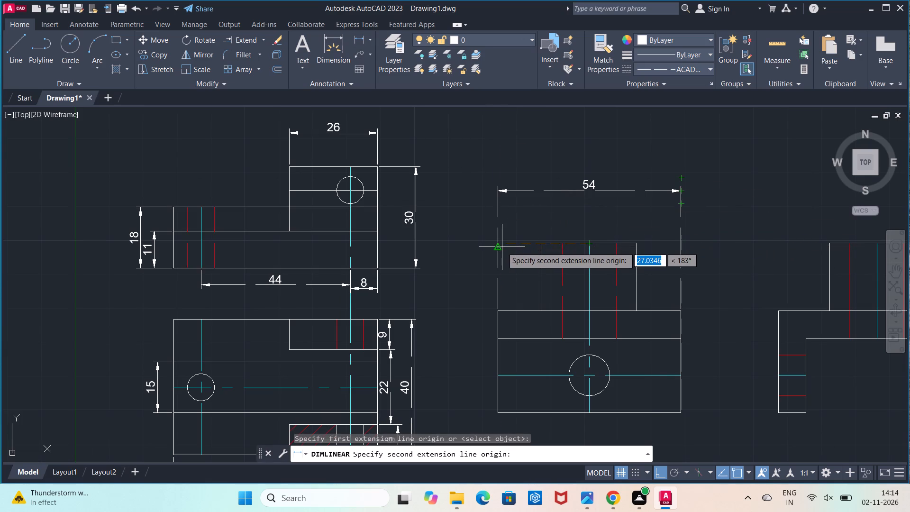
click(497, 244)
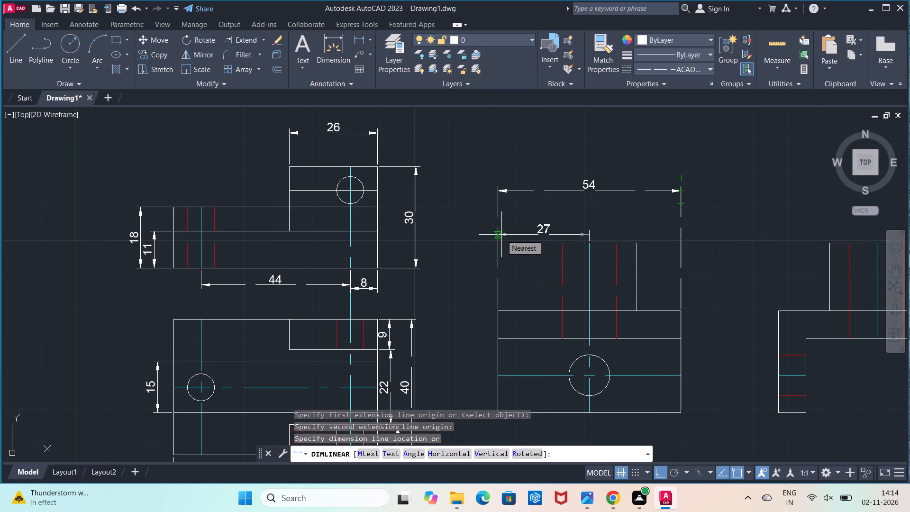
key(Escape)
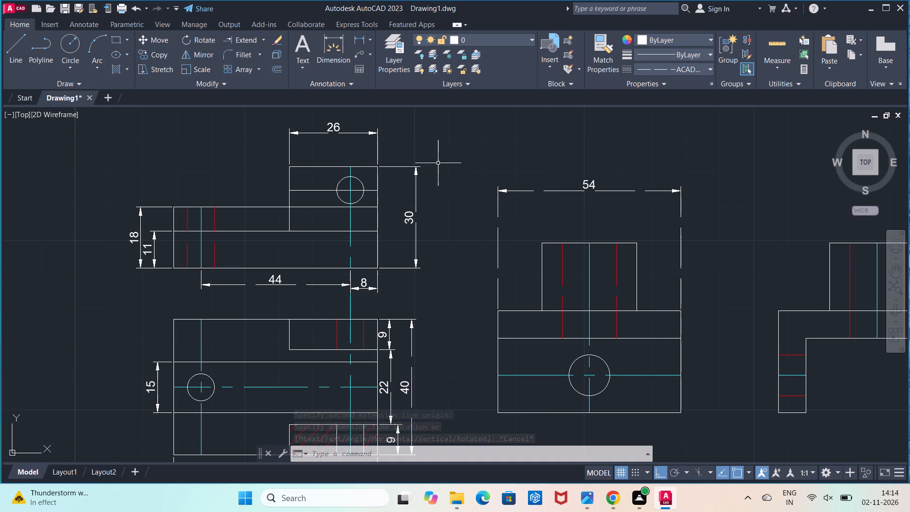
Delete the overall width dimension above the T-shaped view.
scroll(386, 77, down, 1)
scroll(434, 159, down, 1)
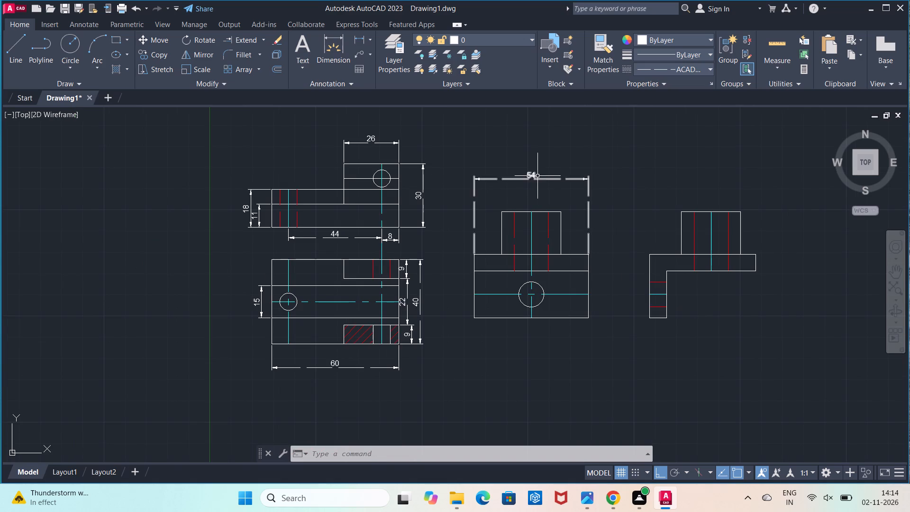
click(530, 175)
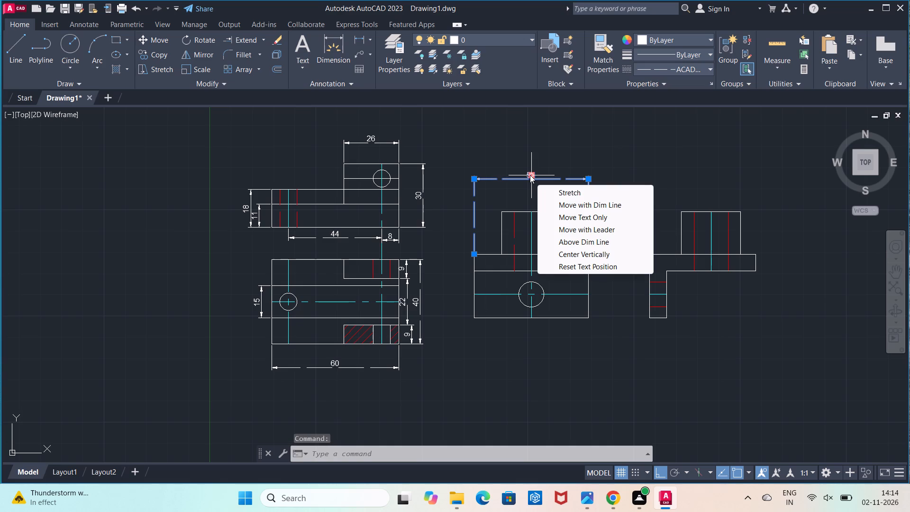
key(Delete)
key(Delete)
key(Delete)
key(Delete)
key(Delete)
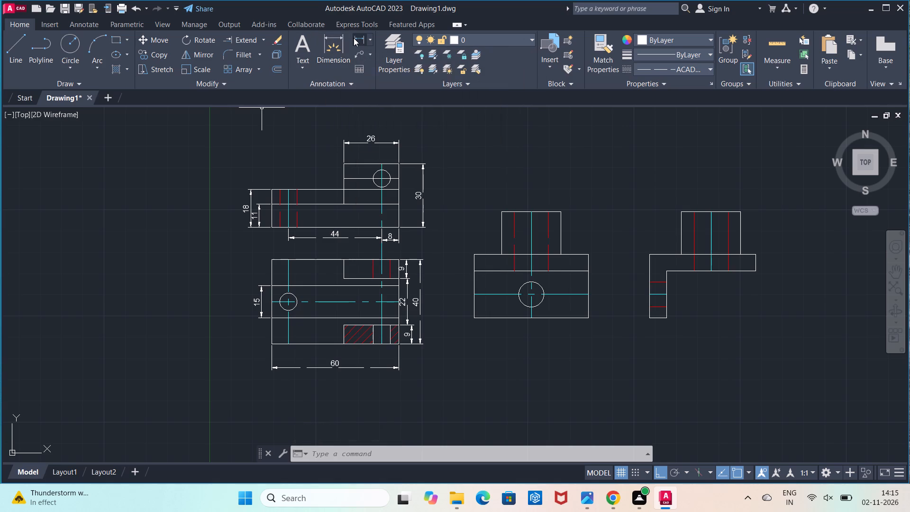
Dimension the T-shaped view's overall width below its base and the upper block's width above the view.
click(354, 38)
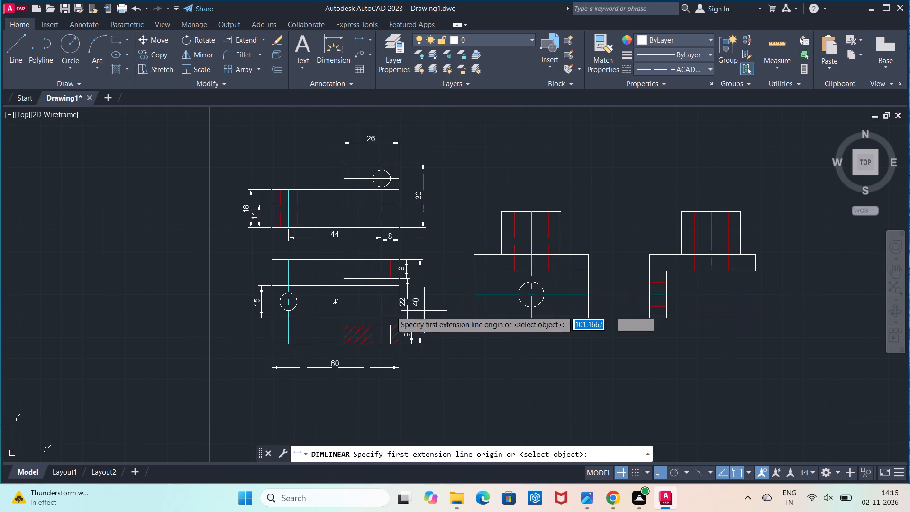
click(472, 321)
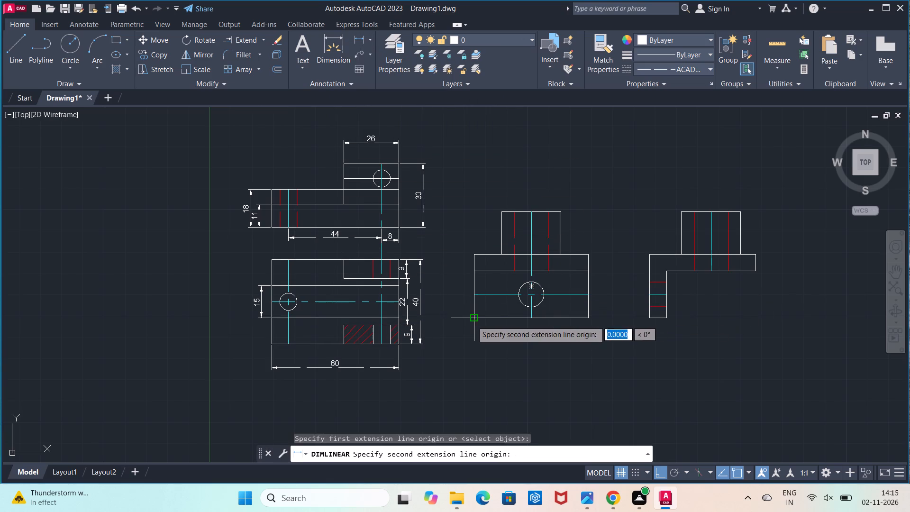
click(584, 319)
click(582, 360)
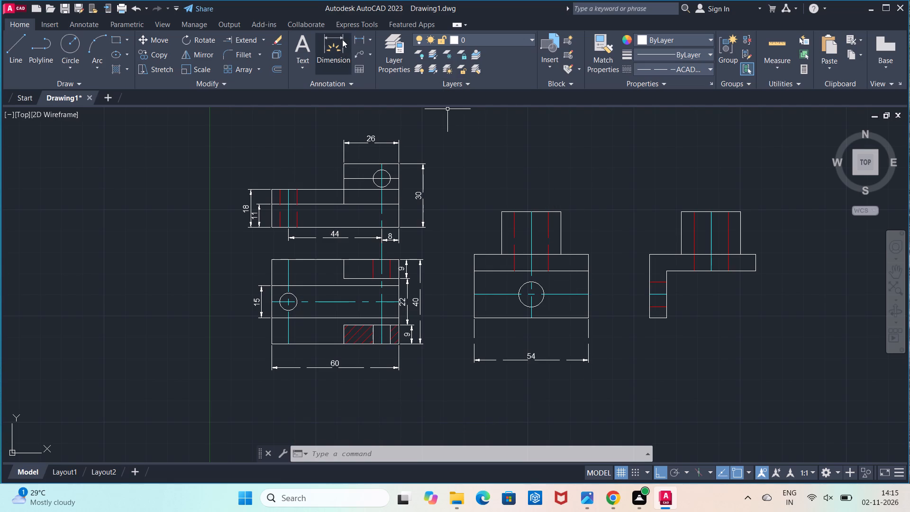
click(357, 37)
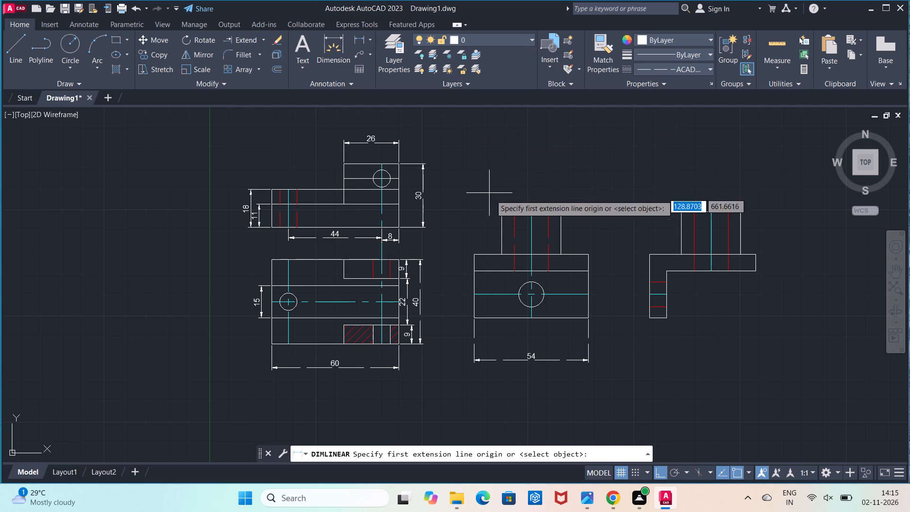
click(507, 213)
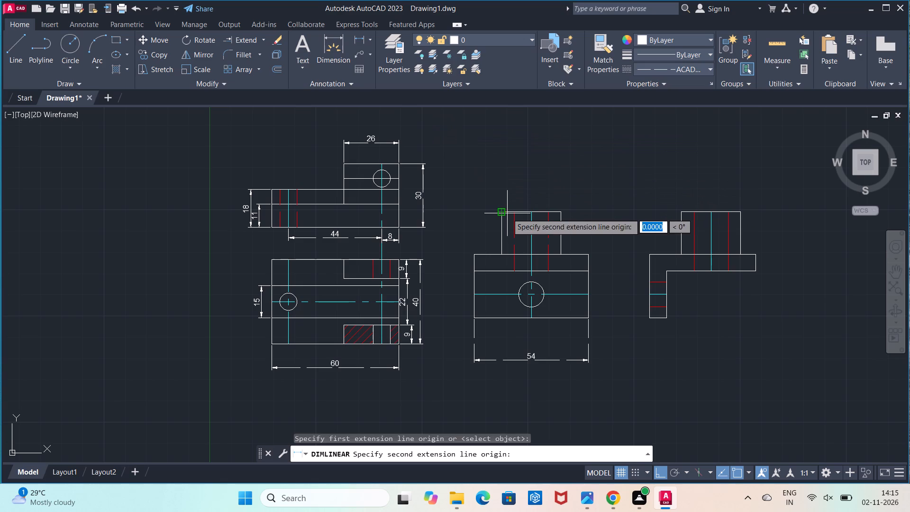
click(560, 208)
click(556, 160)
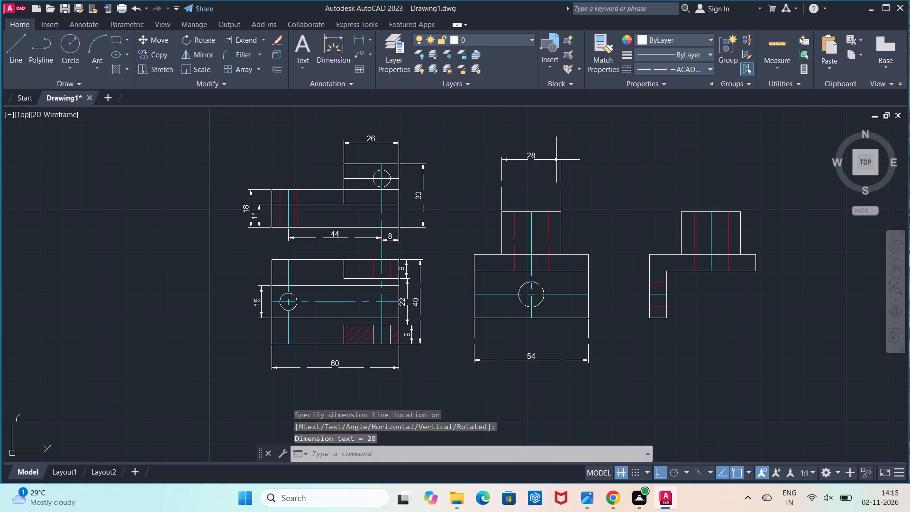
Dimension the horizontal distance between the two hidden lines at the top of the T-shaped view's upper block.
click(356, 39)
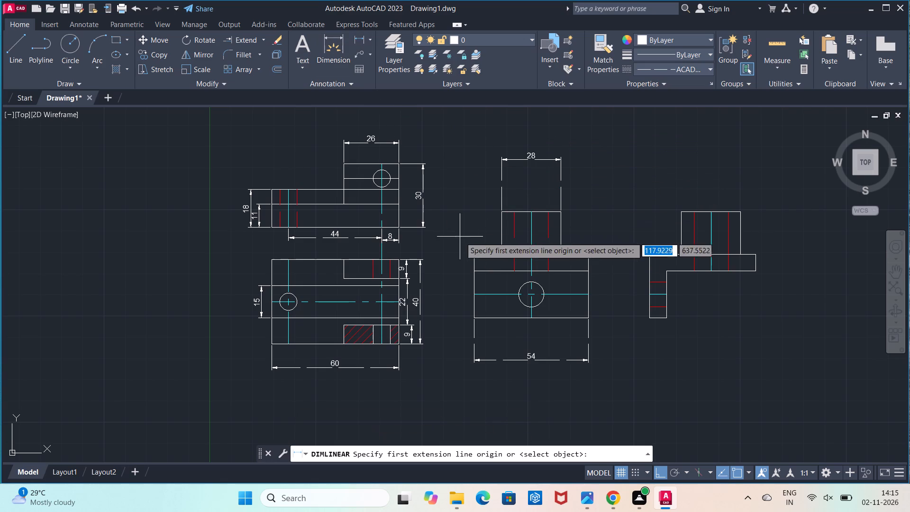
click(515, 216)
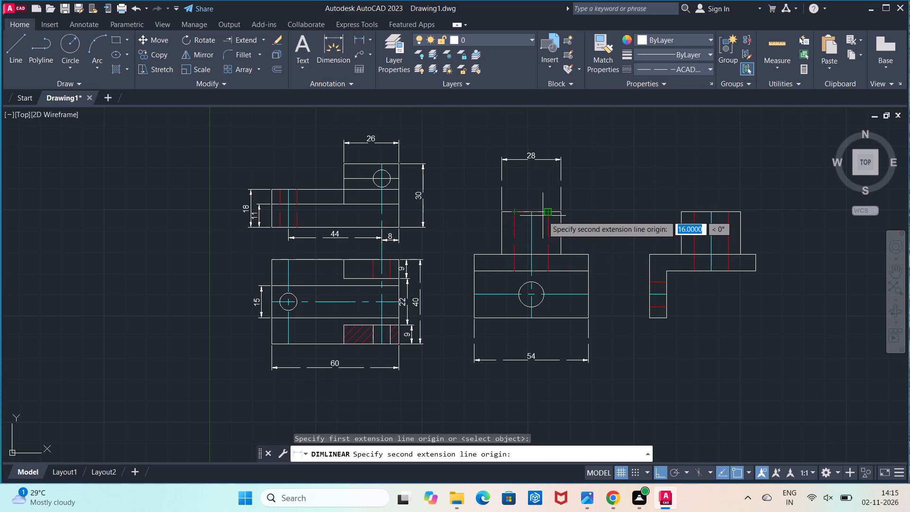
click(543, 216)
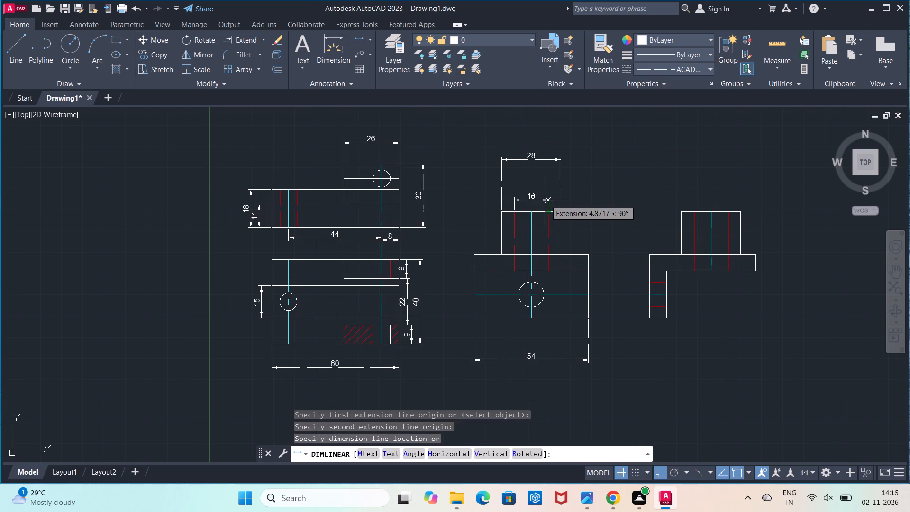
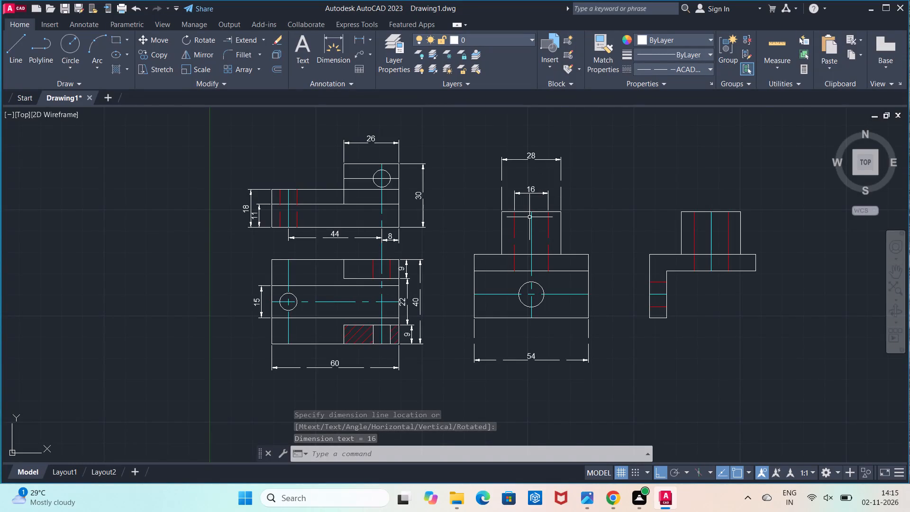
Dimension the T-shaped view's overall height, placing the dimension to the left of the view.
scroll(529, 217, up, 1)
scroll(529, 217, down, 1)
middle_drag(529, 217, 543, 191)
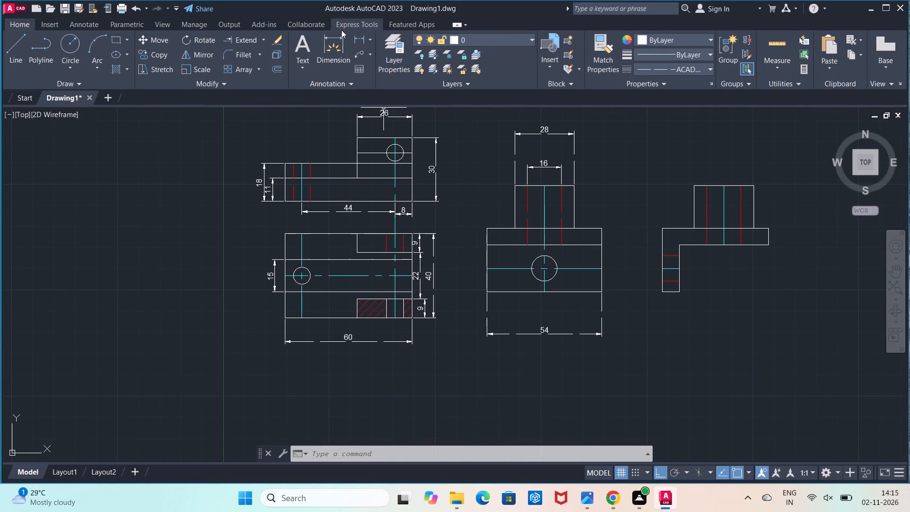
click(354, 37)
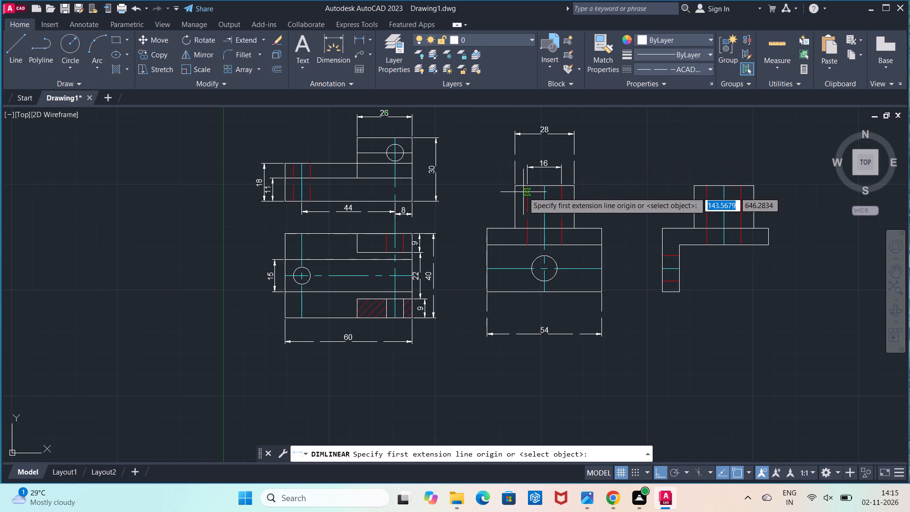
click(514, 188)
click(487, 287)
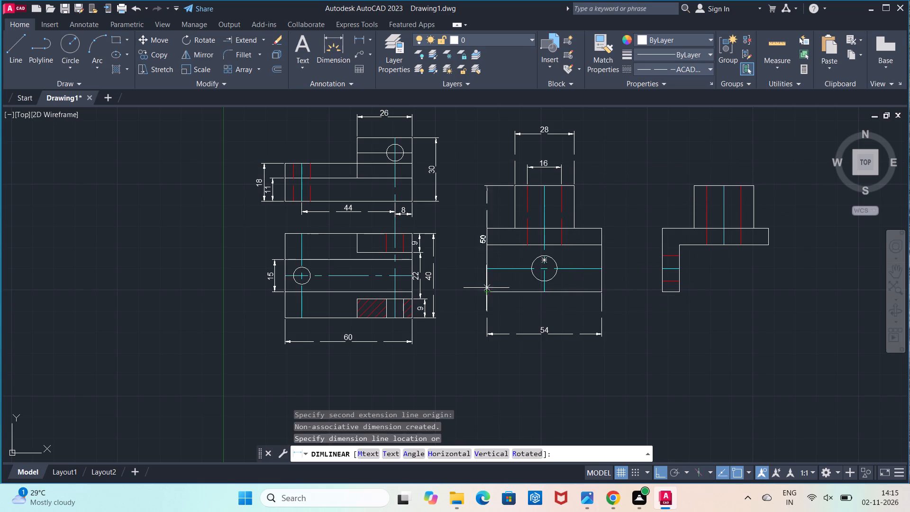
click(460, 293)
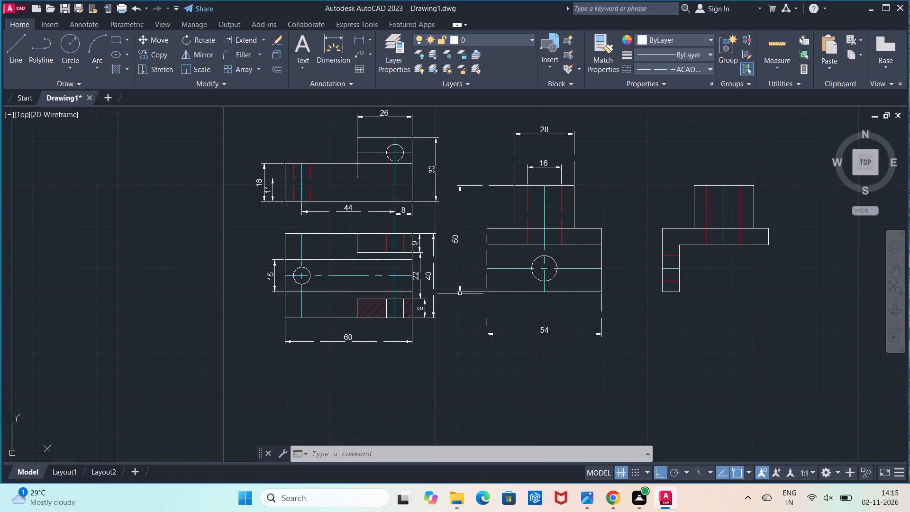
Dimension the height of the T-shaped view's upper block, placing it between the block and the overall height dimension.
scroll(459, 330, up, 1)
scroll(459, 330, down, 1)
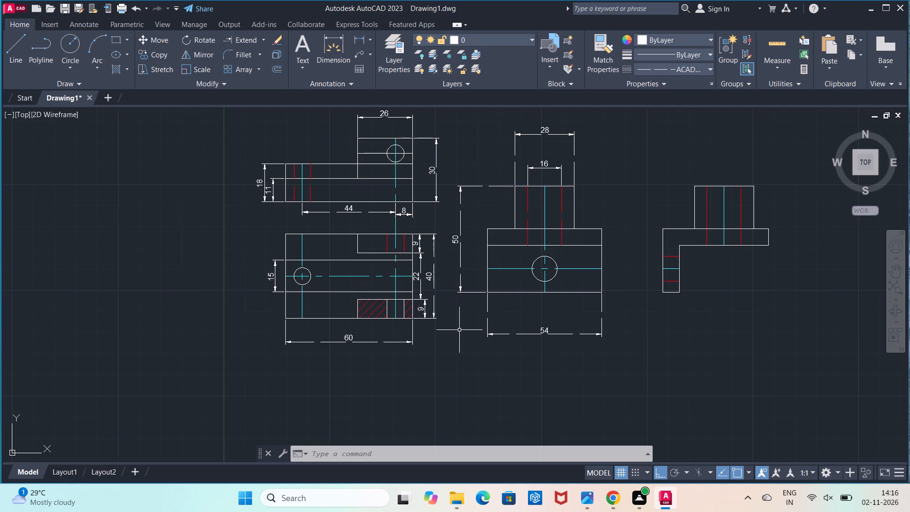
click(357, 45)
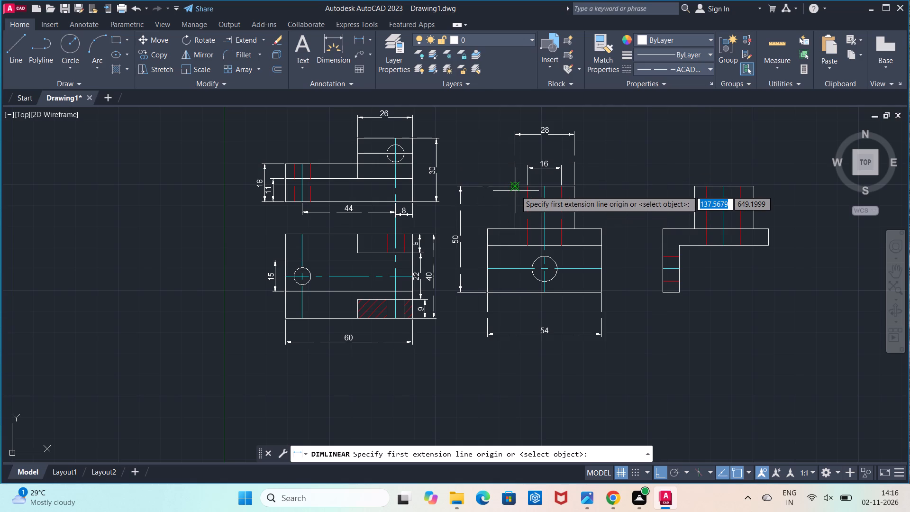
click(512, 189)
click(512, 232)
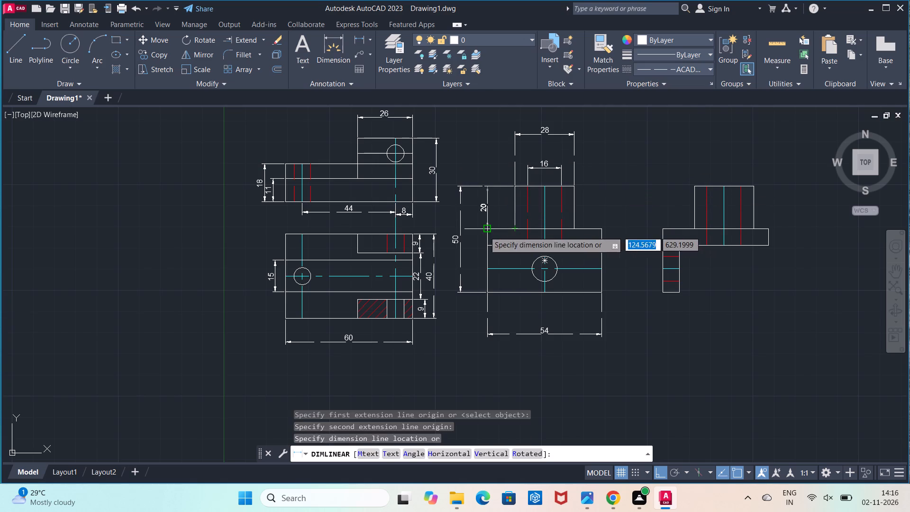
click(481, 231)
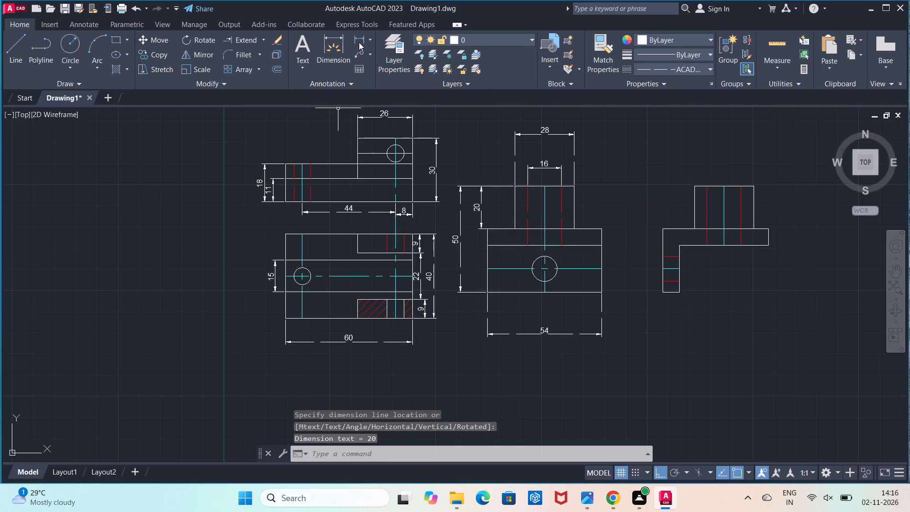
Dimension the vertical distance from the top edge of the T-shaped view's base to the hole's horizontal centerline, left of the base.
click(359, 42)
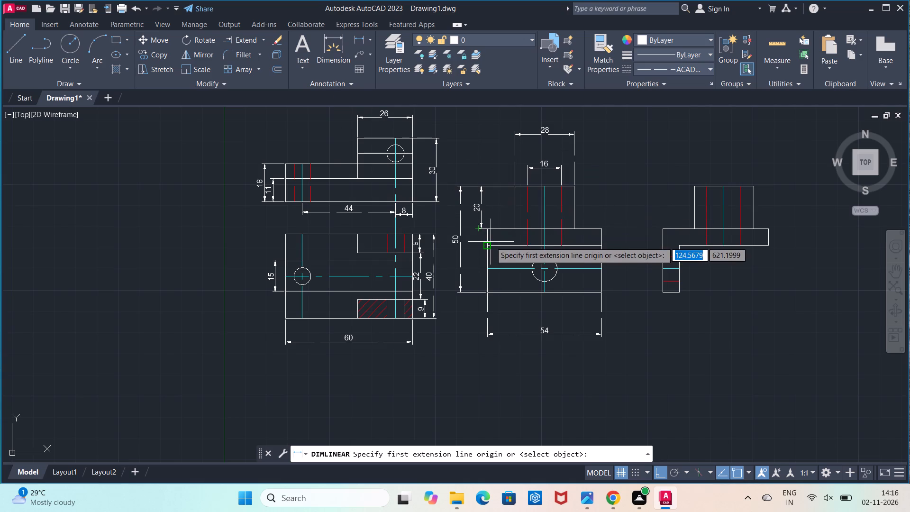
click(485, 228)
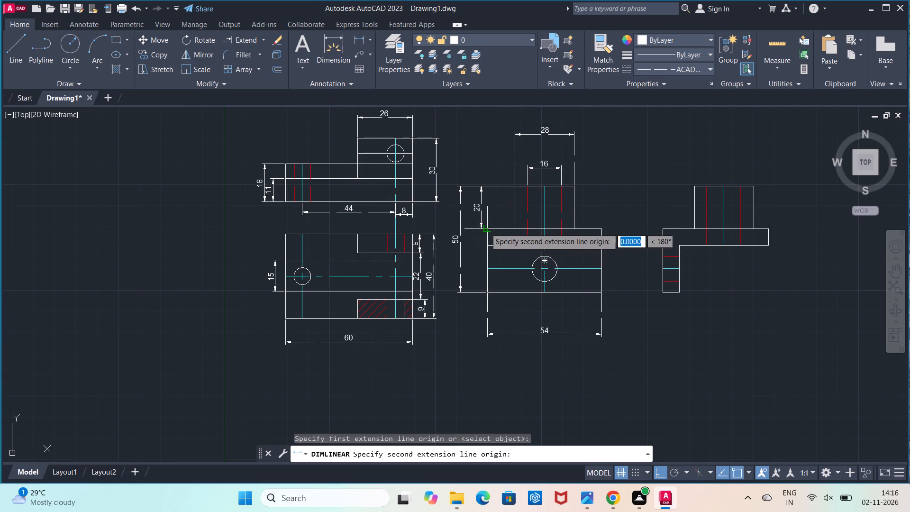
click(489, 270)
click(478, 274)
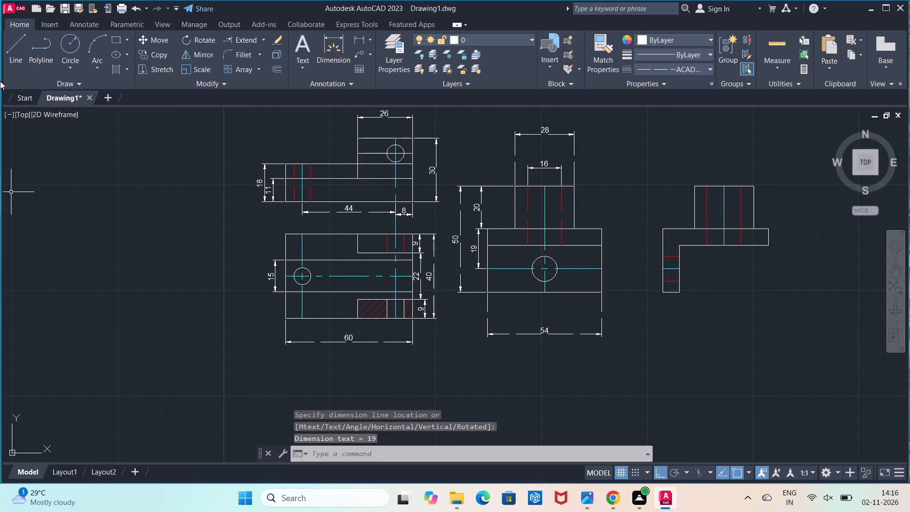
Add a diameter dimension to the circular hole in the T-shaped view, with its text outside the circle.
click(372, 39)
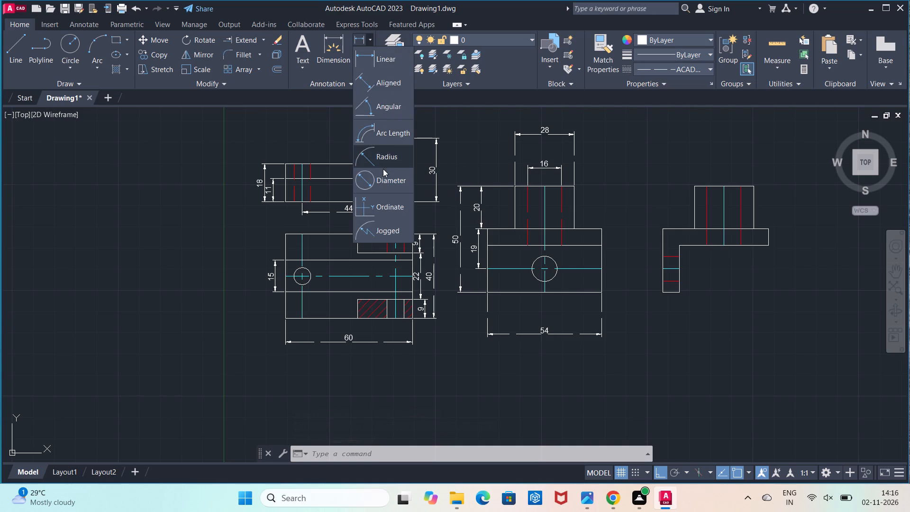
click(383, 173)
click(548, 257)
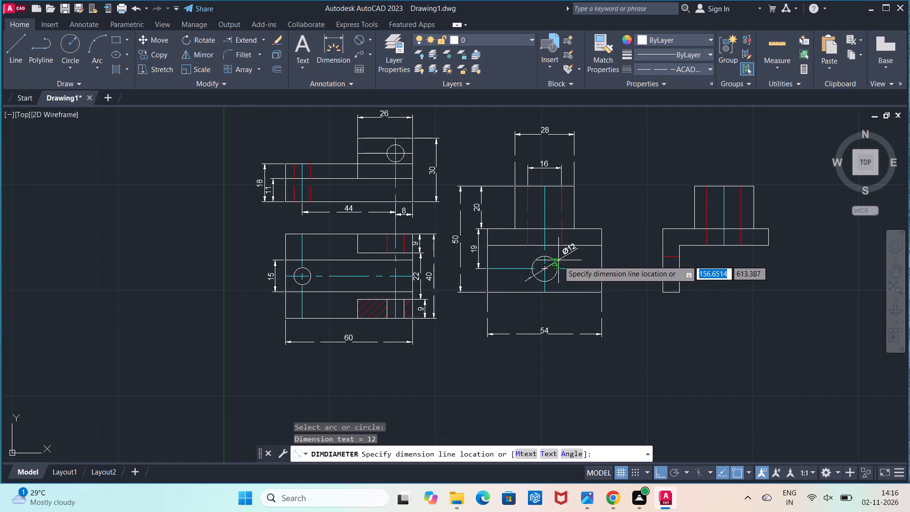
click(560, 261)
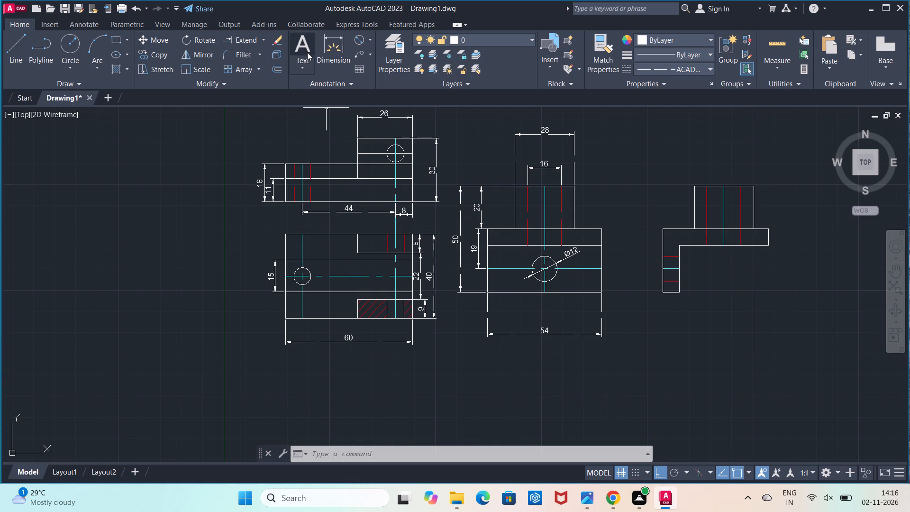
Add a linear dimension for the height of the T-shaped view's base, to the right of the base.
click(367, 41)
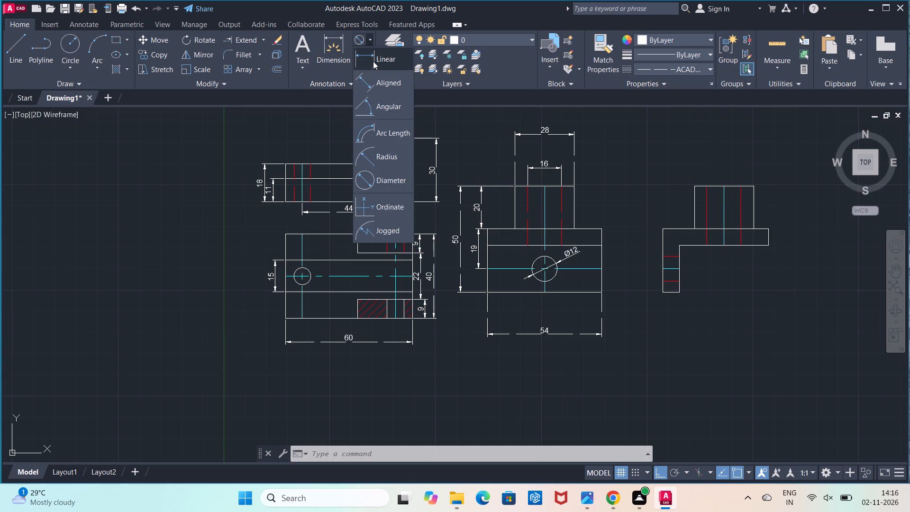
click(373, 64)
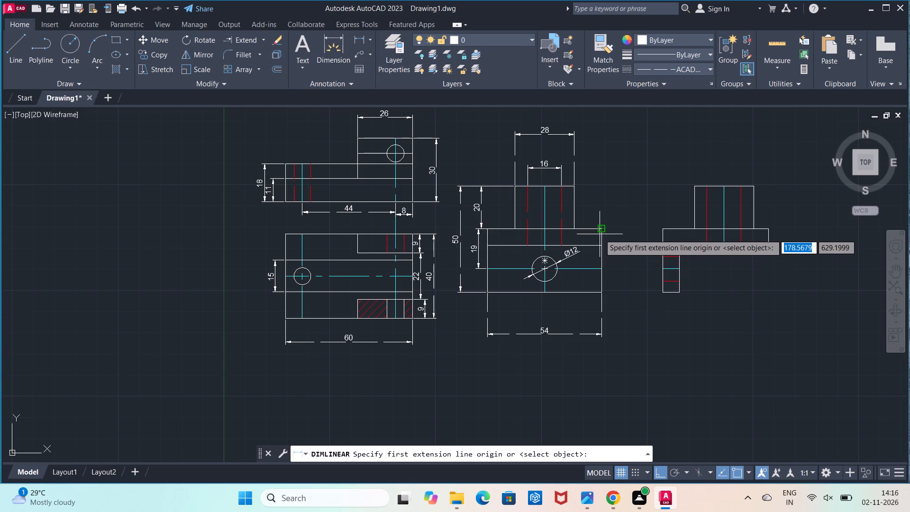
click(600, 234)
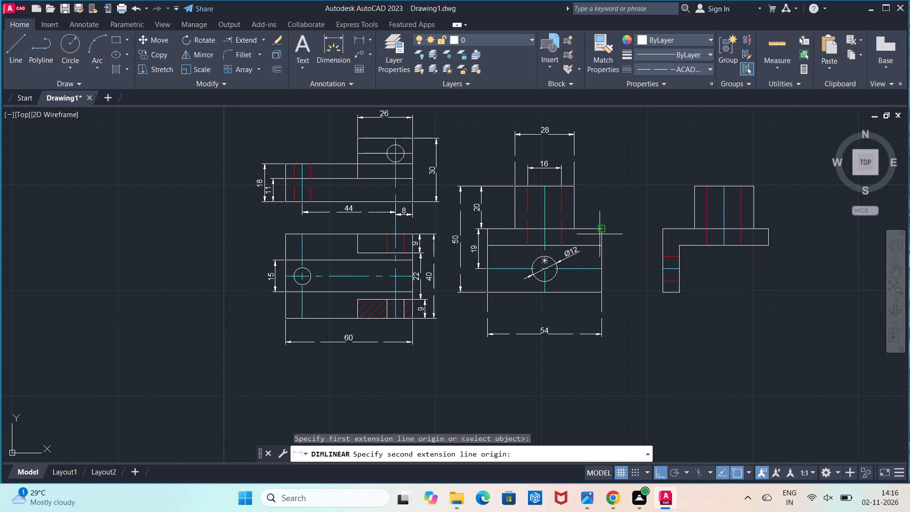
click(598, 294)
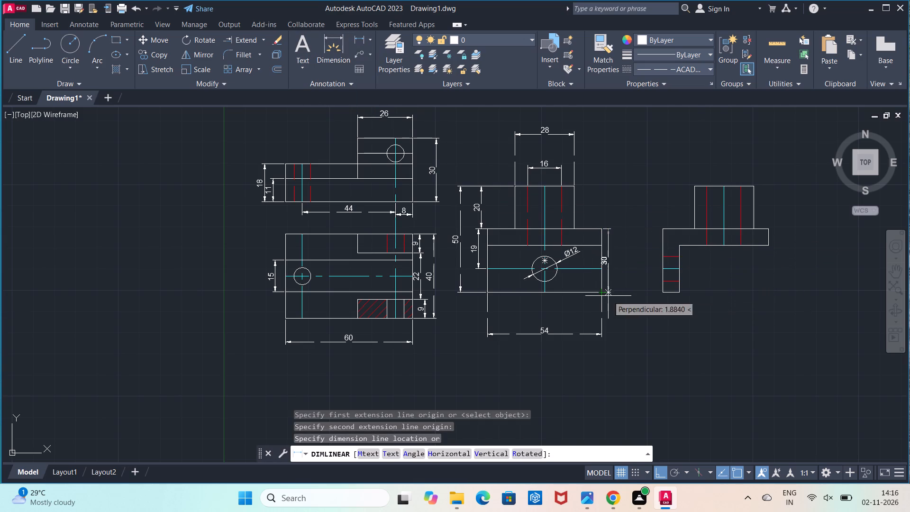
click(628, 295)
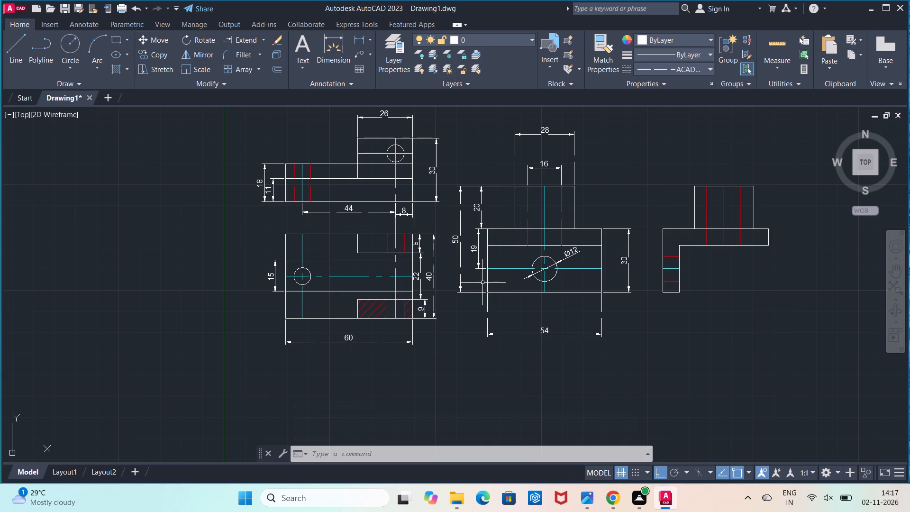
Dimension the overall width of the view with the L-shaped base, placing the dimension above its upper block.
middle_drag(482, 283, 465, 290)
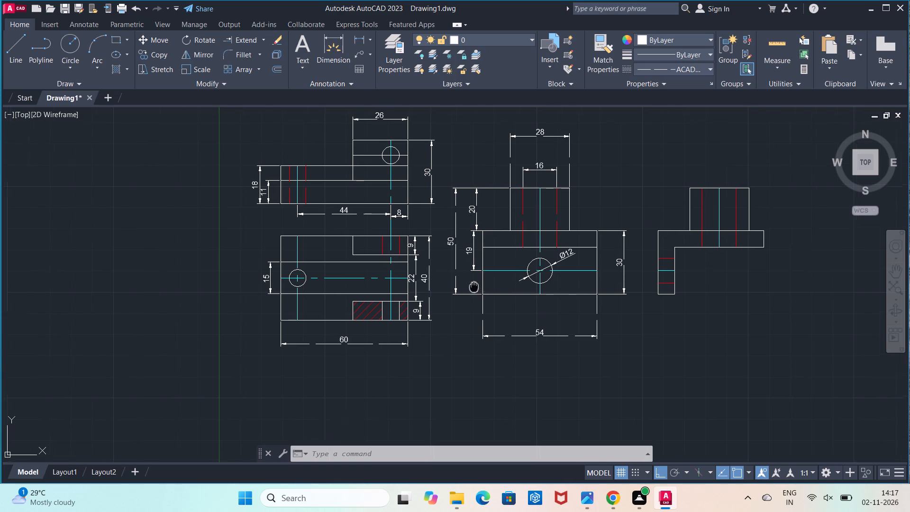
middle_drag(465, 290, 385, 328)
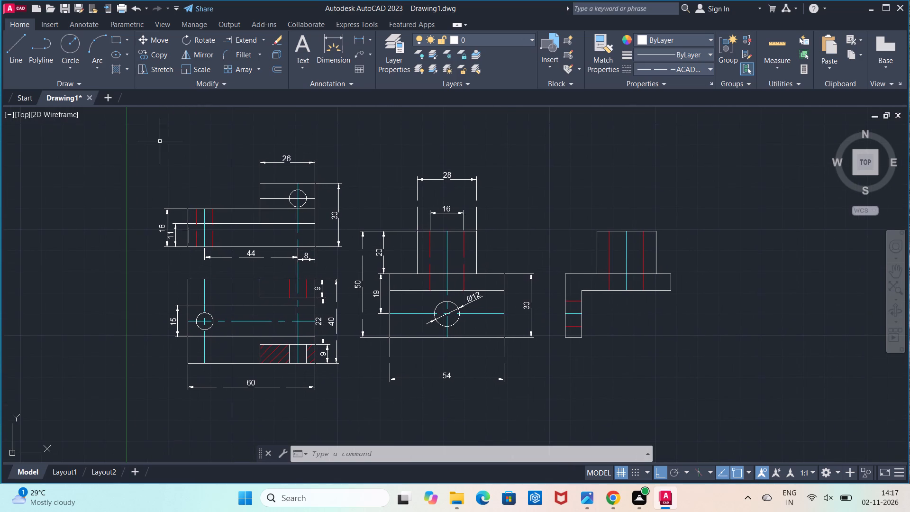
click(352, 37)
click(355, 39)
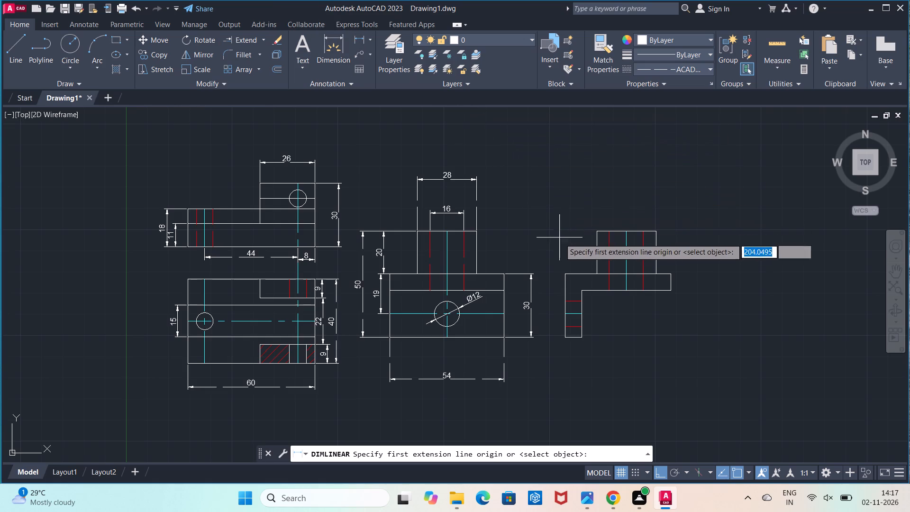
click(564, 273)
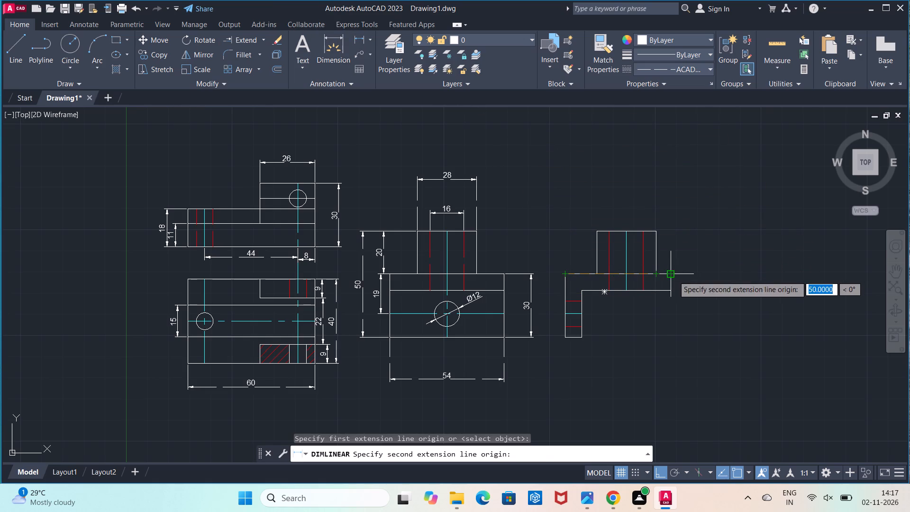
click(673, 276)
click(668, 191)
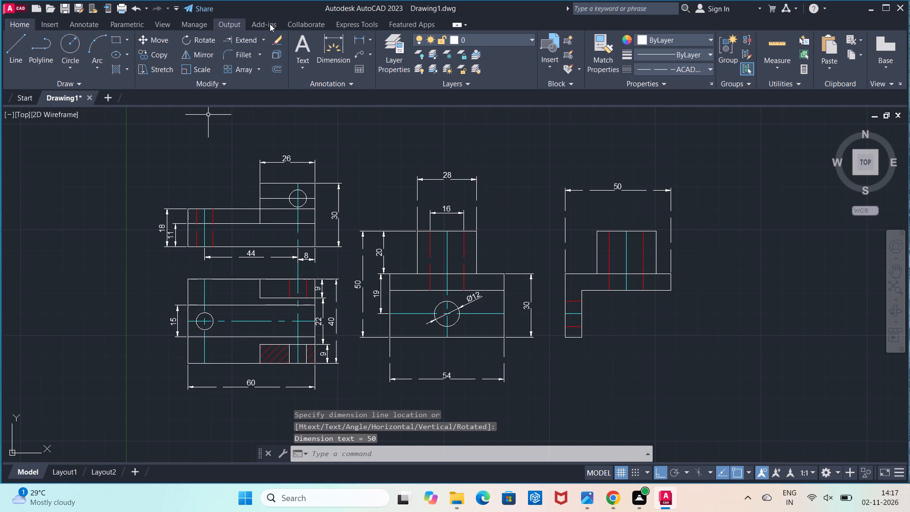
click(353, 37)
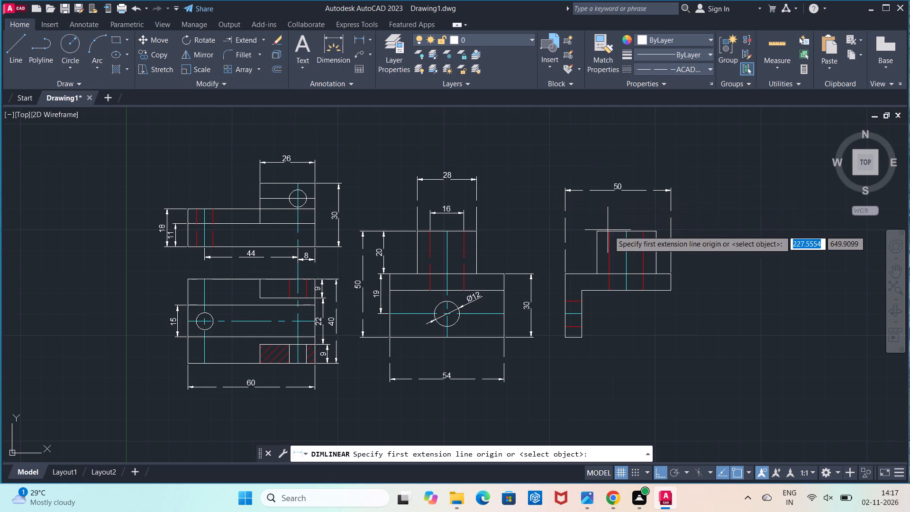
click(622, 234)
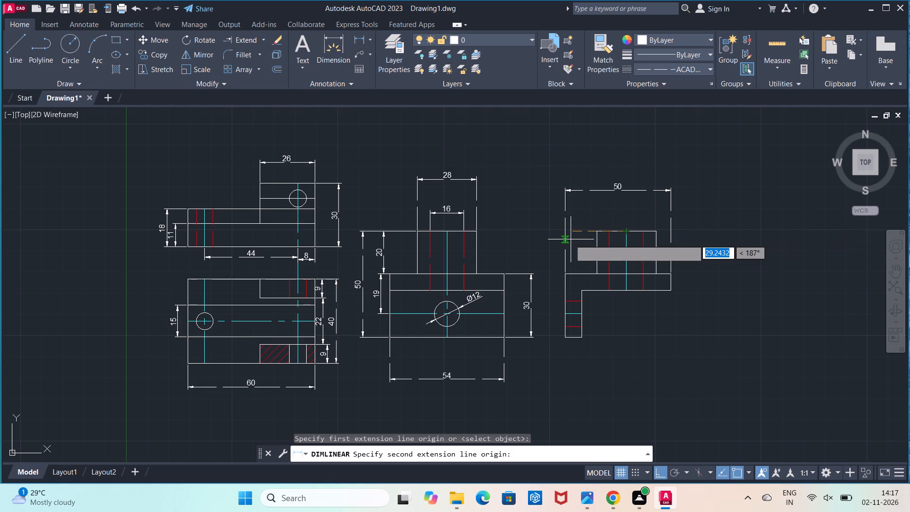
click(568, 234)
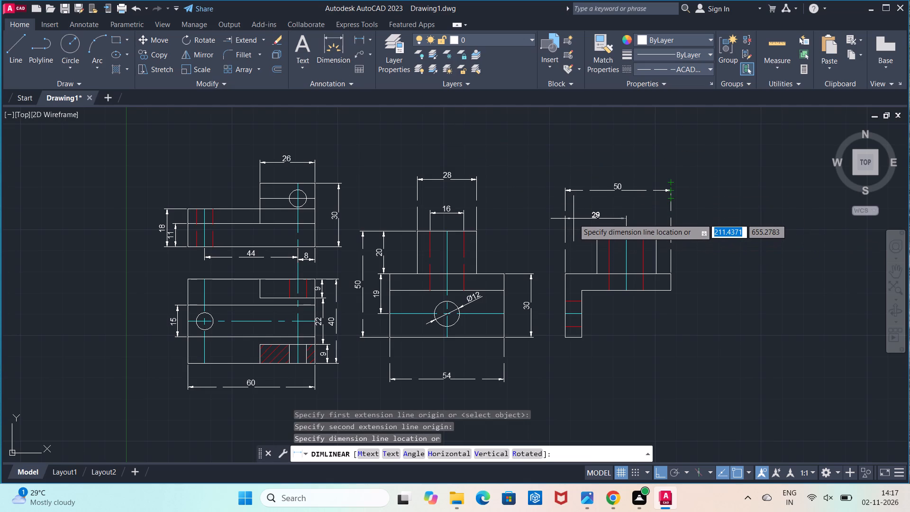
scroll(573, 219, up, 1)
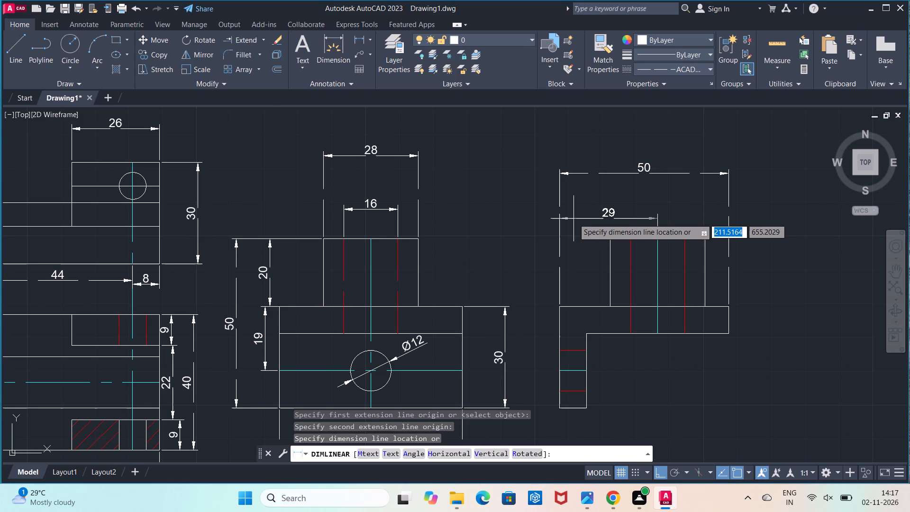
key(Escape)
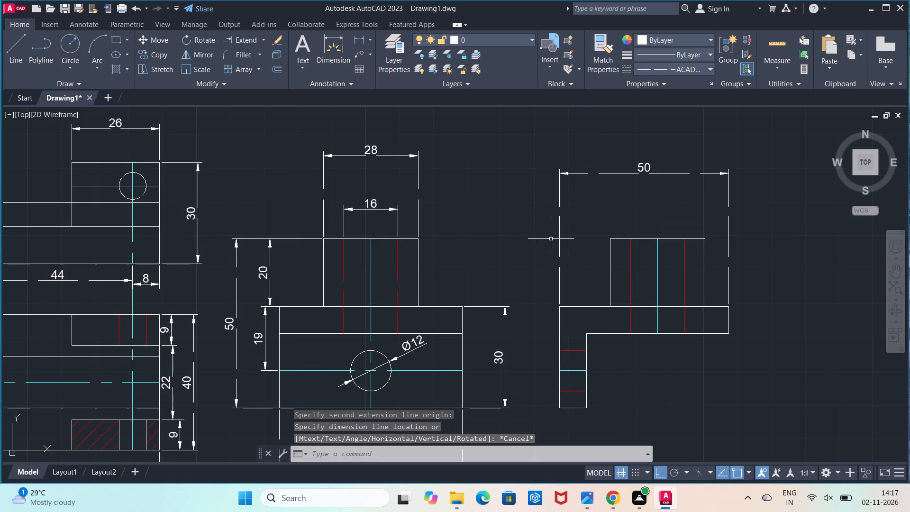
Dimension the thickness of the L-shaped base's horizontal flange at its free end, placing the dimension to its right.
click(361, 43)
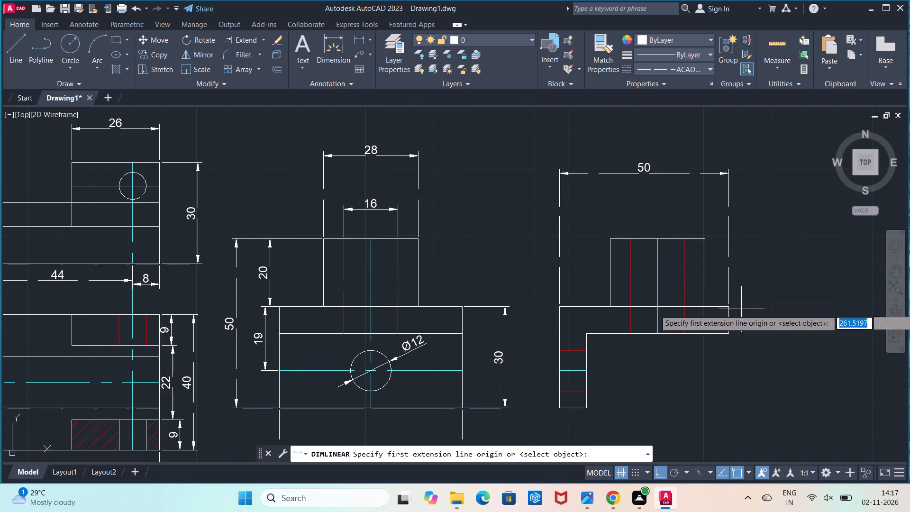
click(727, 307)
click(725, 333)
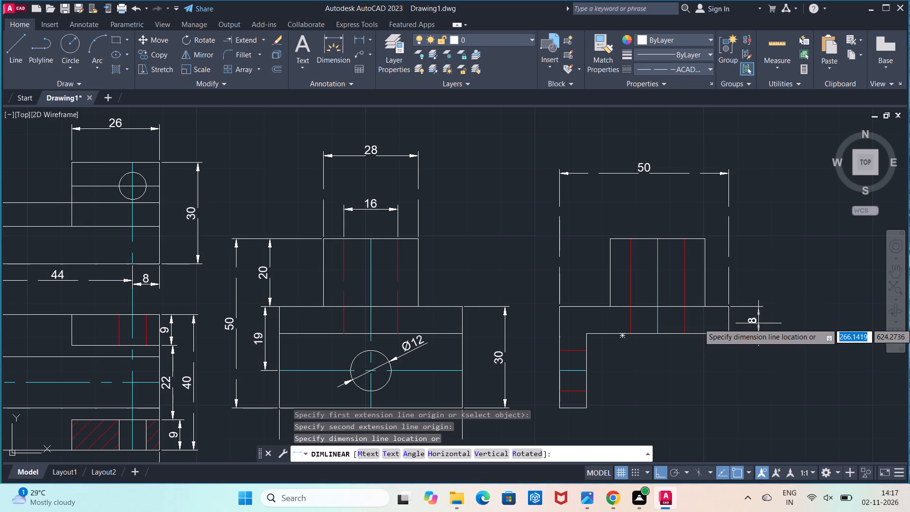
click(759, 323)
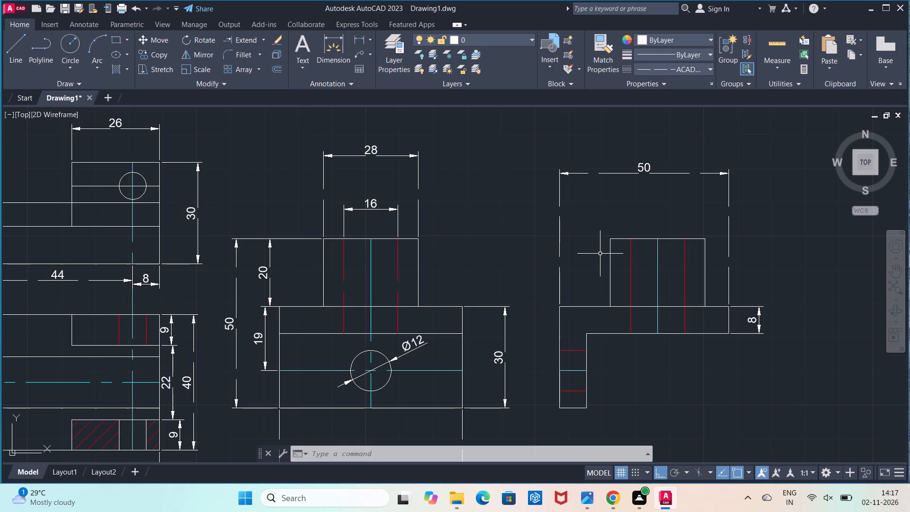
Move the upper block of the L-shaped-base view, with its hidden lines and centerline, 4 units left along the base.
click(597, 226)
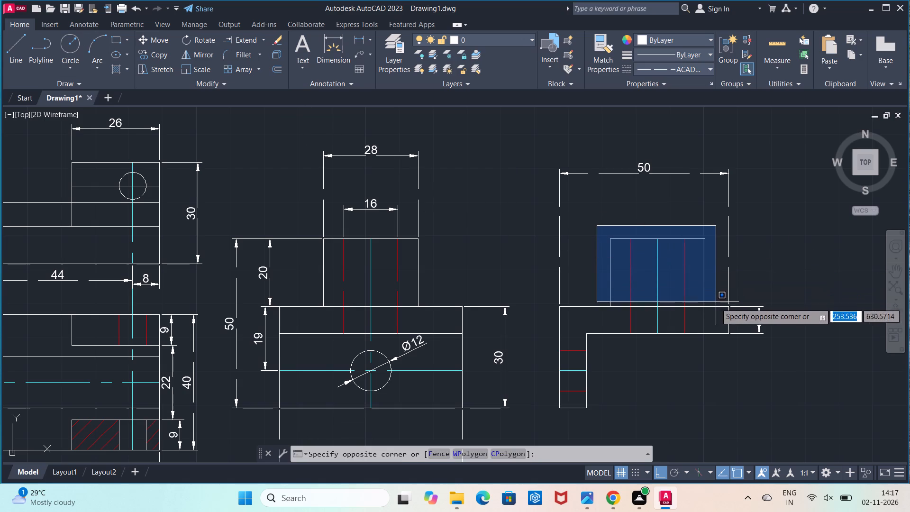
click(712, 344)
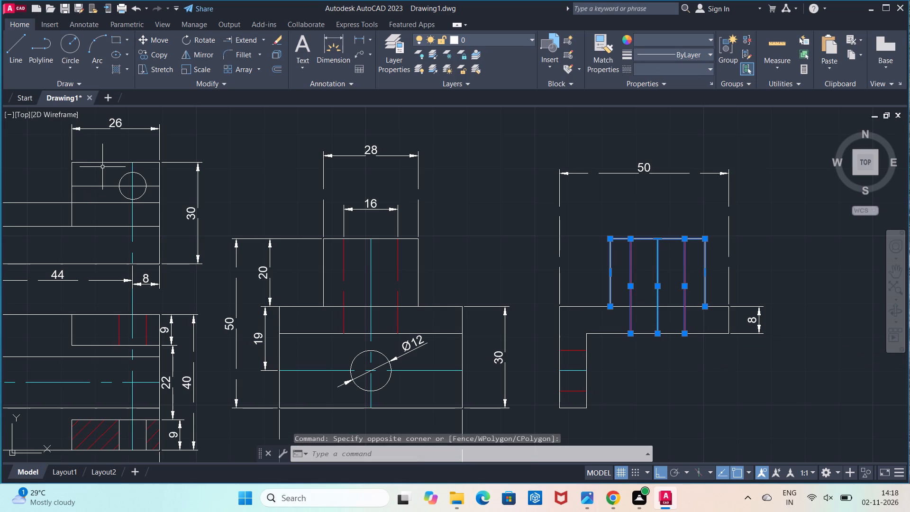
click(161, 45)
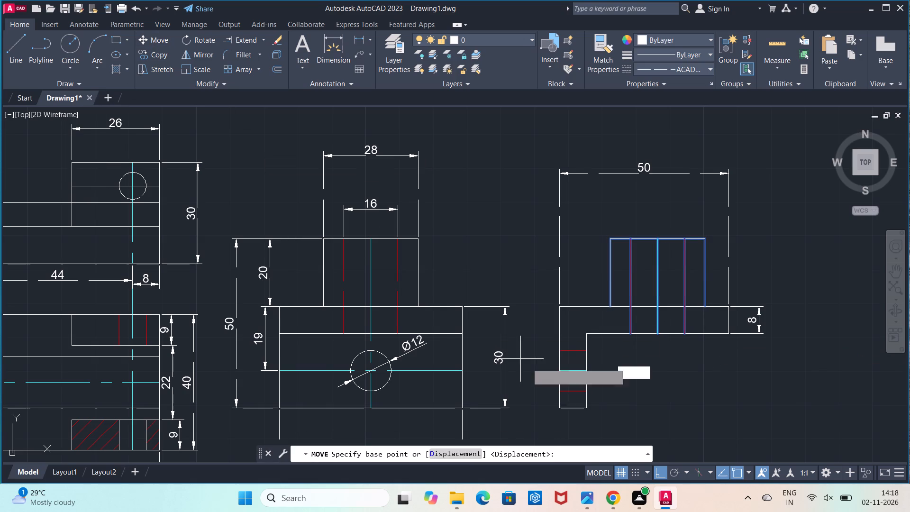
click(655, 334)
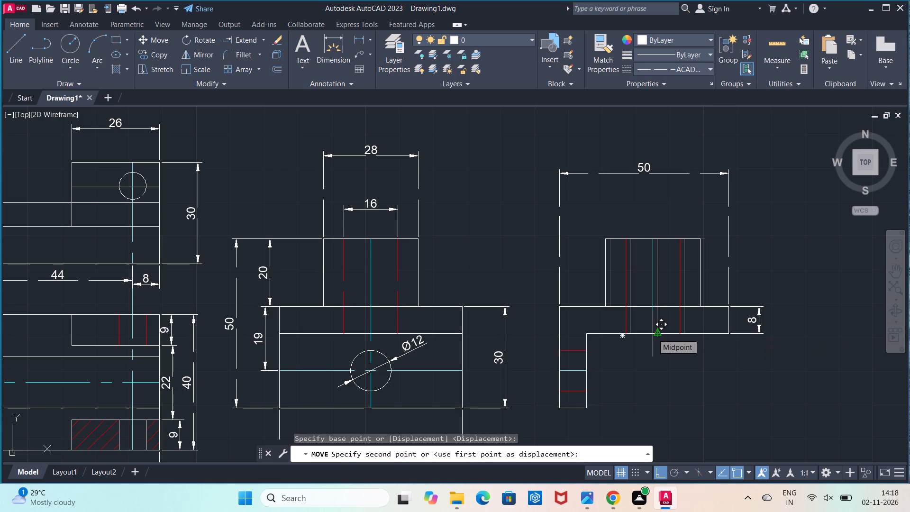
key(4)
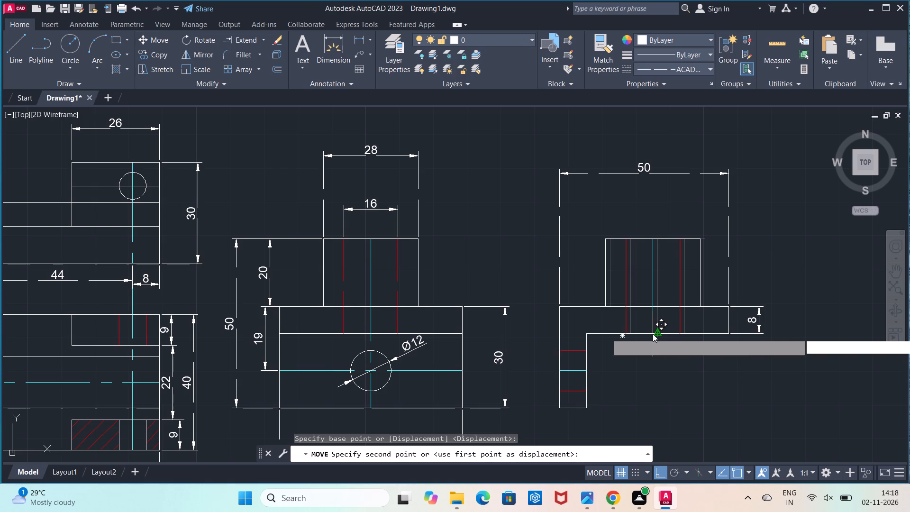
key(Return)
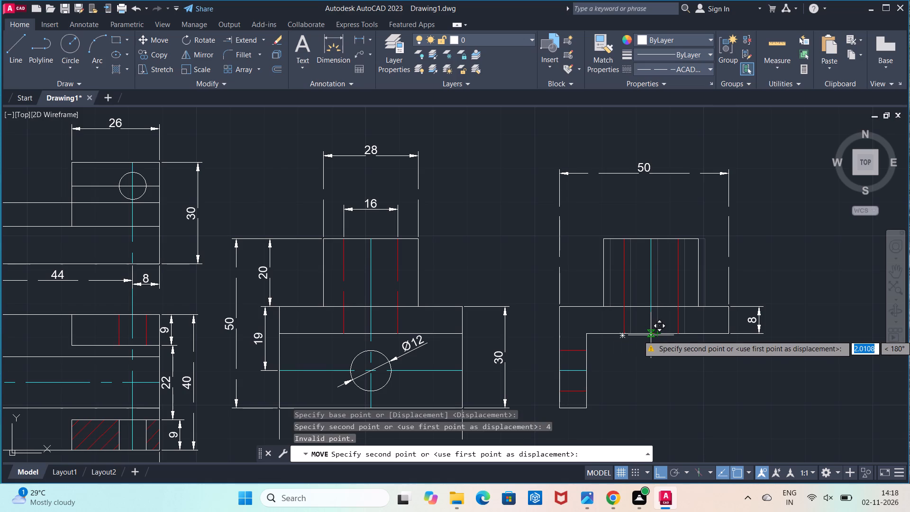
key(4)
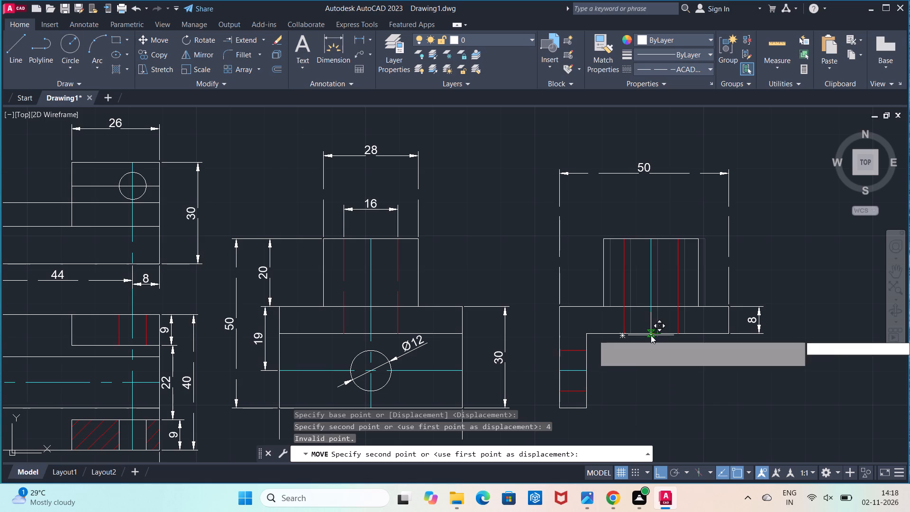
key(Return)
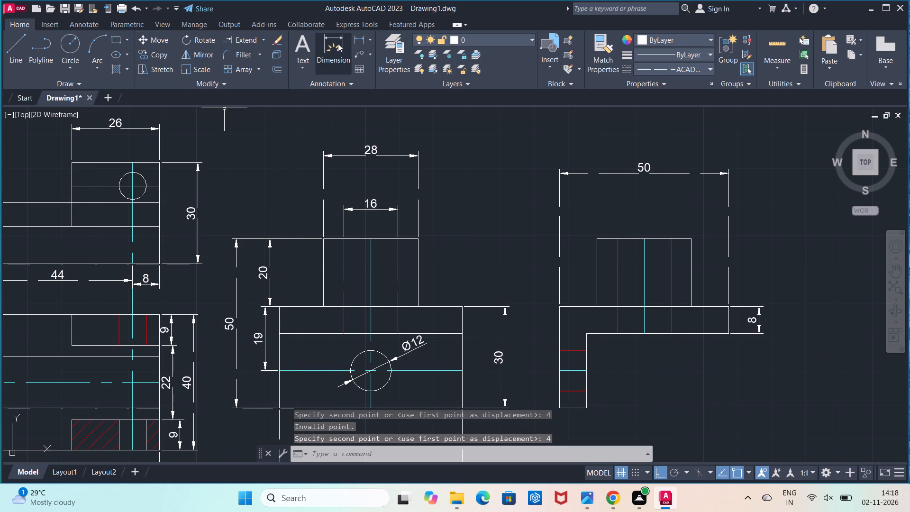
Dimension the horizontal distance from the L-shaped base's left edge to the upper block's centerline, placing it below the overall width dimension.
click(355, 40)
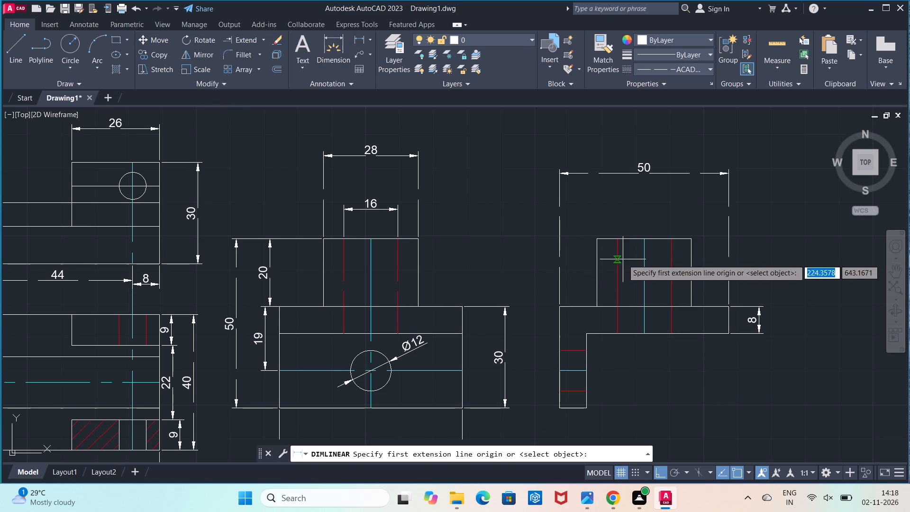
click(643, 255)
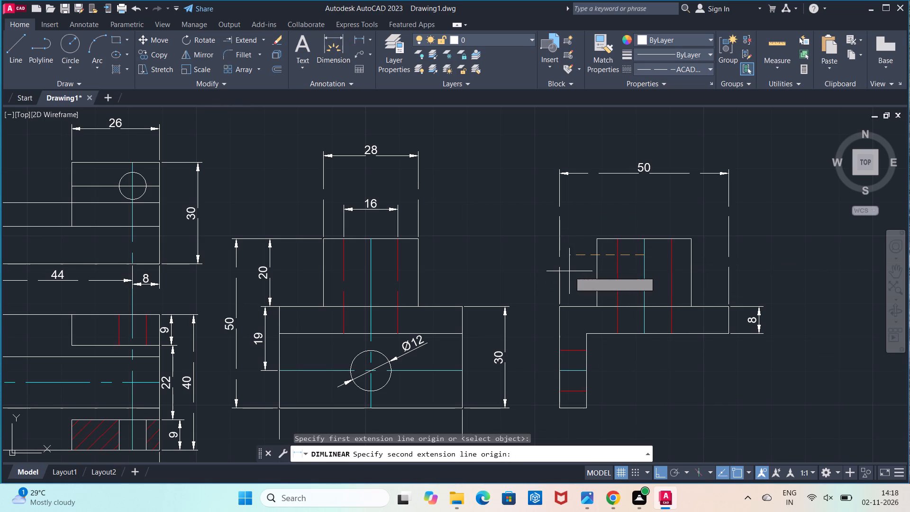
click(564, 254)
click(575, 207)
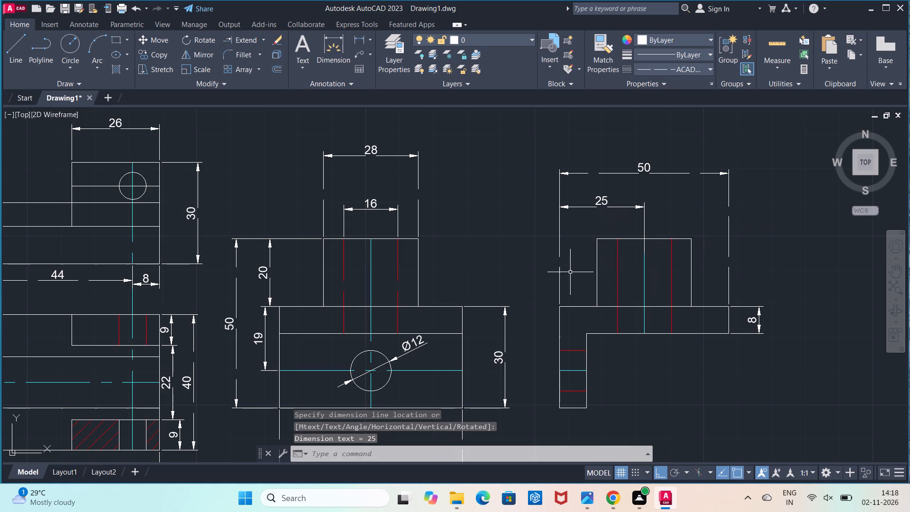
Dimension the thickness of the L-shaped base's vertical leg at its lower end, placing the dimension below it.
scroll(564, 357, down, 1)
middle_drag(564, 357, 582, 292)
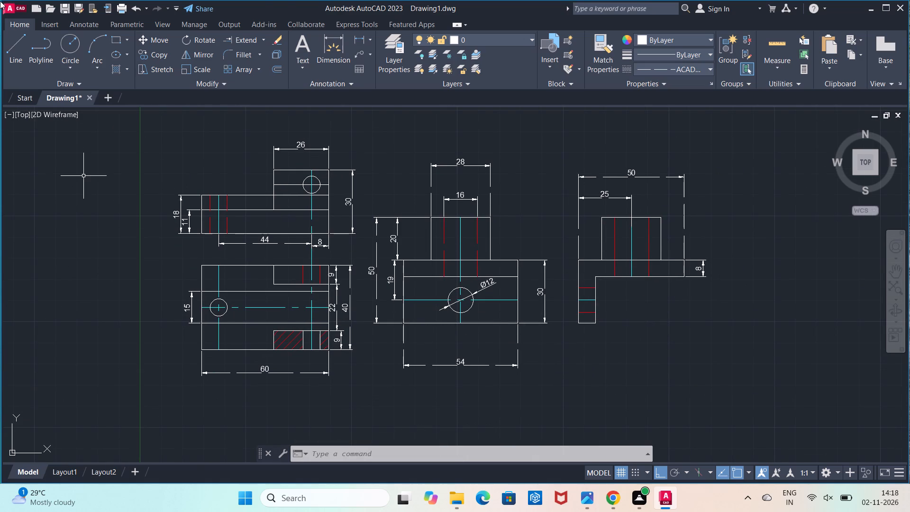
click(361, 41)
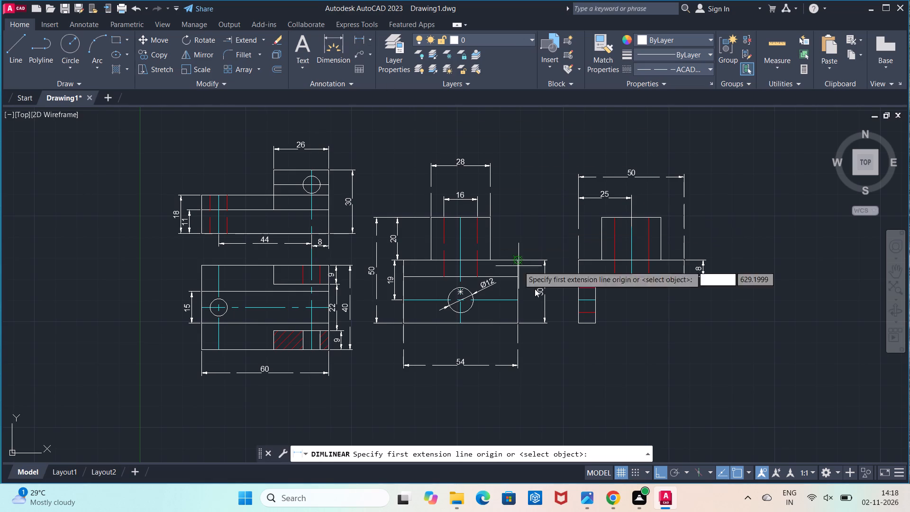
click(580, 325)
click(594, 327)
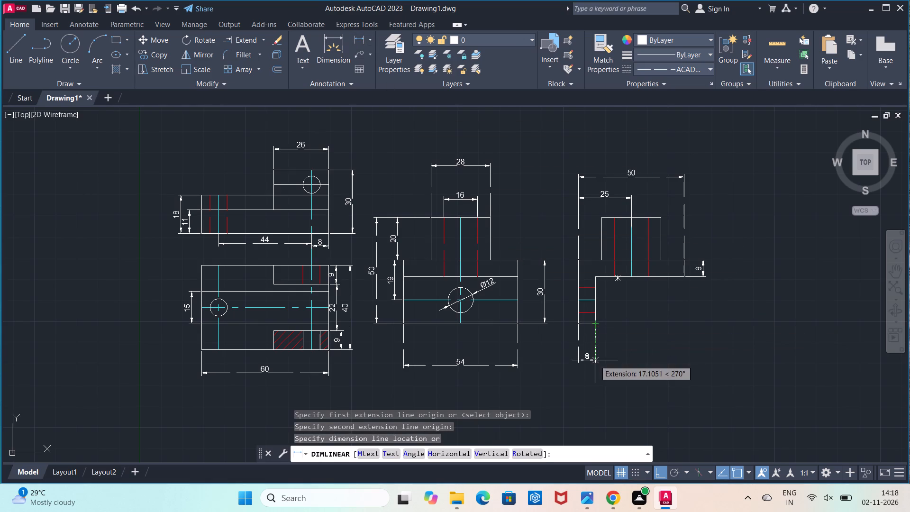
click(595, 360)
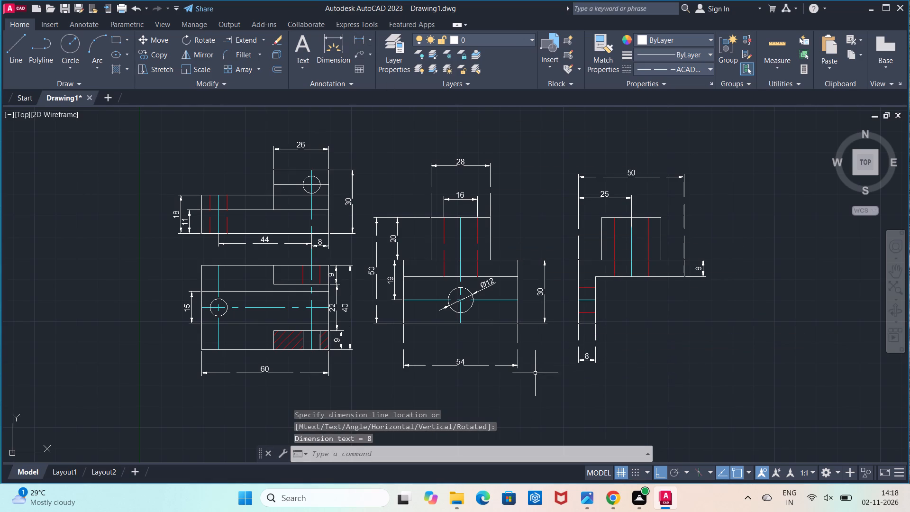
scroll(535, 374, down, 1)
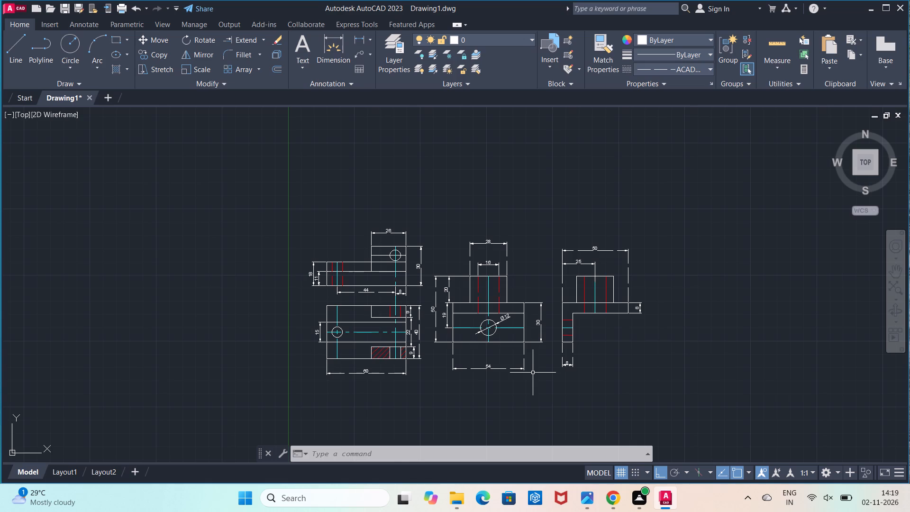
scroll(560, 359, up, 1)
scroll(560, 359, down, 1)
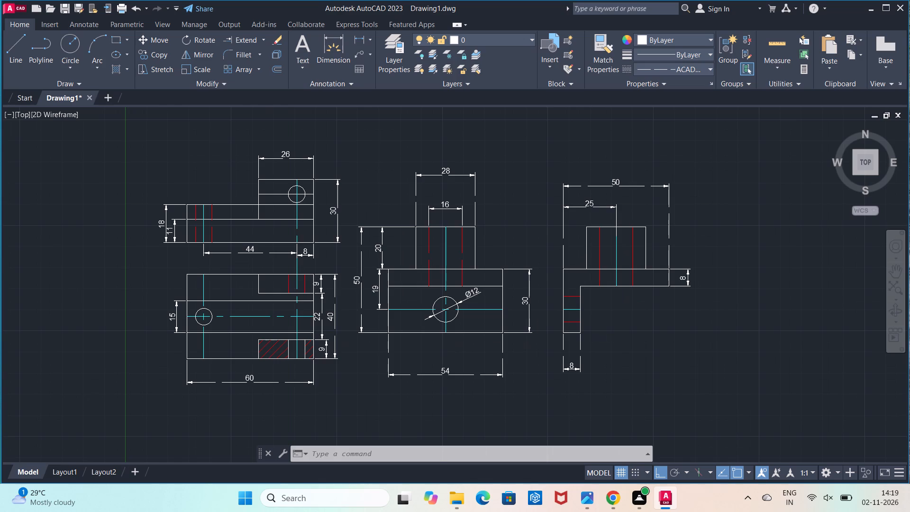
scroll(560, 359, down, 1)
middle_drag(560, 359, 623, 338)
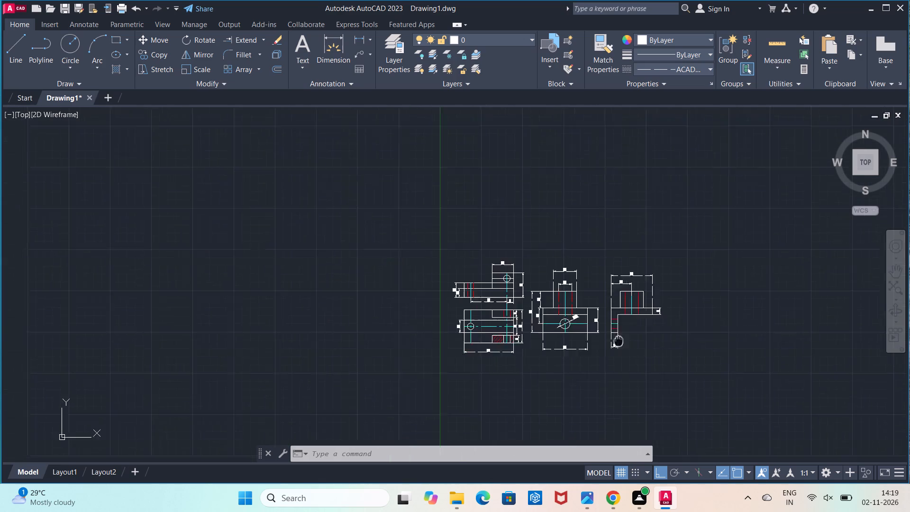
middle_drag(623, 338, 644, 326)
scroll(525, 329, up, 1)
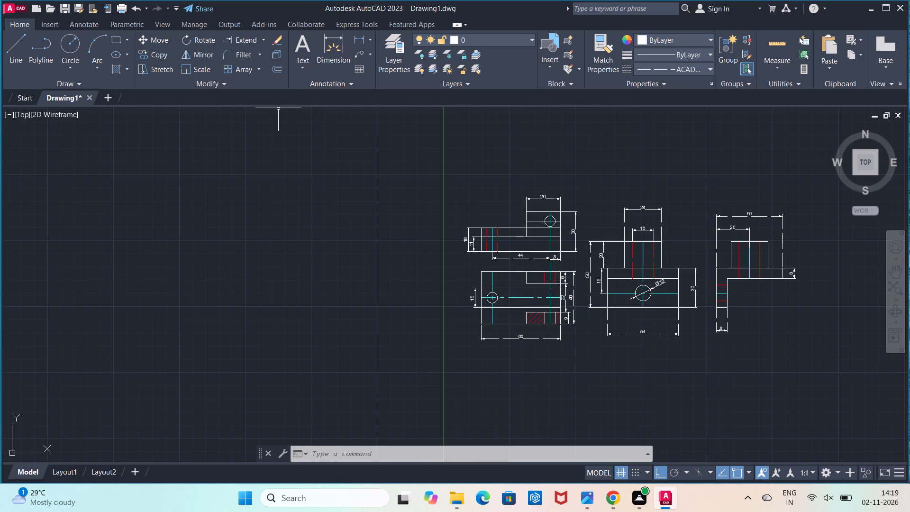
Set the drawing units' length precision to 0 decimal places.
click(400, 445)
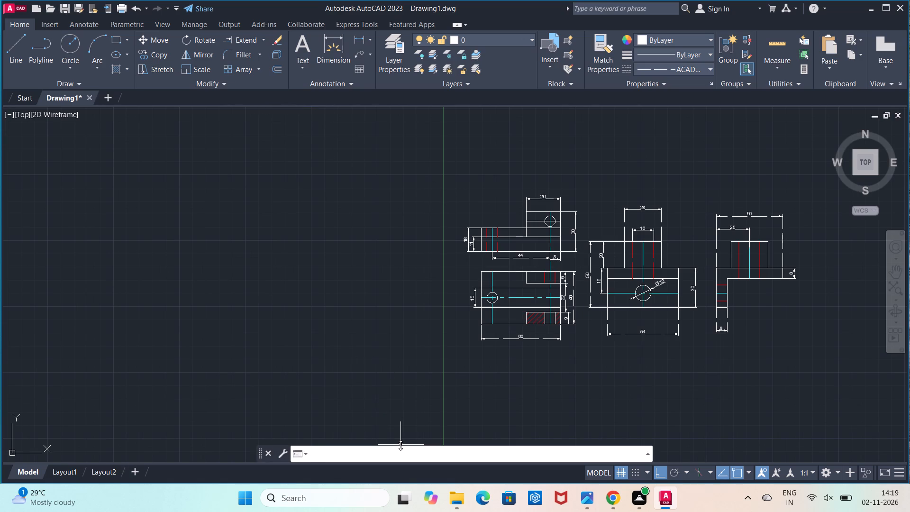
text(unit)
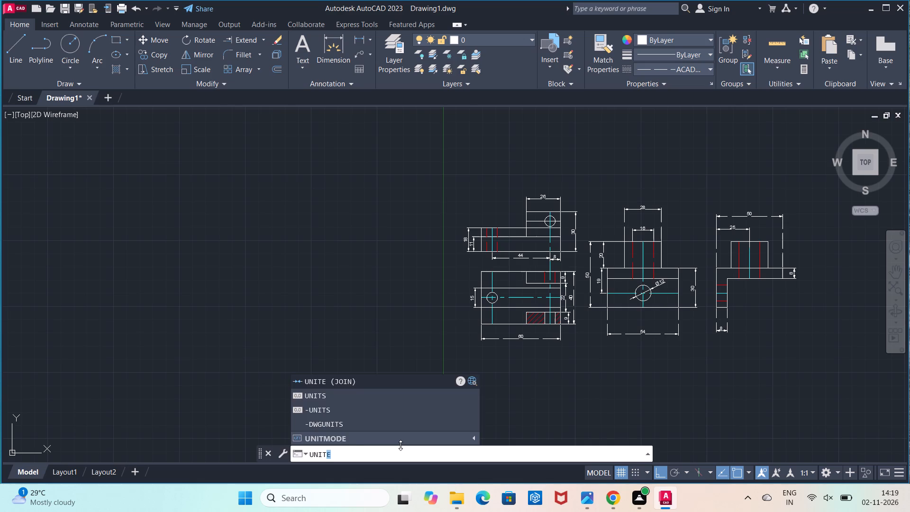
click(391, 399)
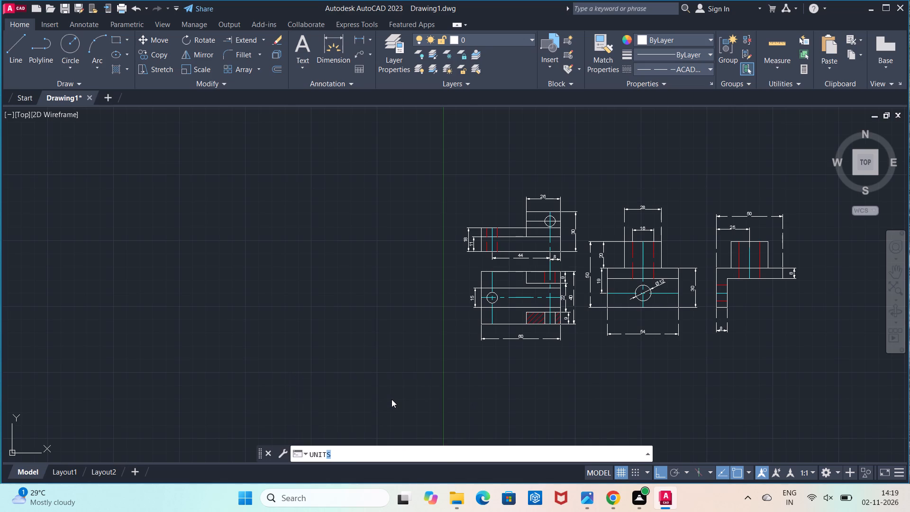
click(413, 186)
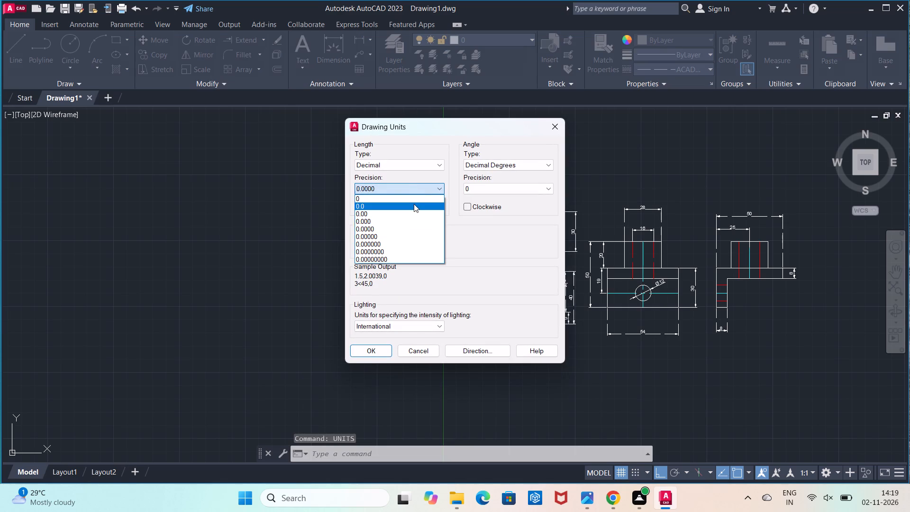
click(414, 201)
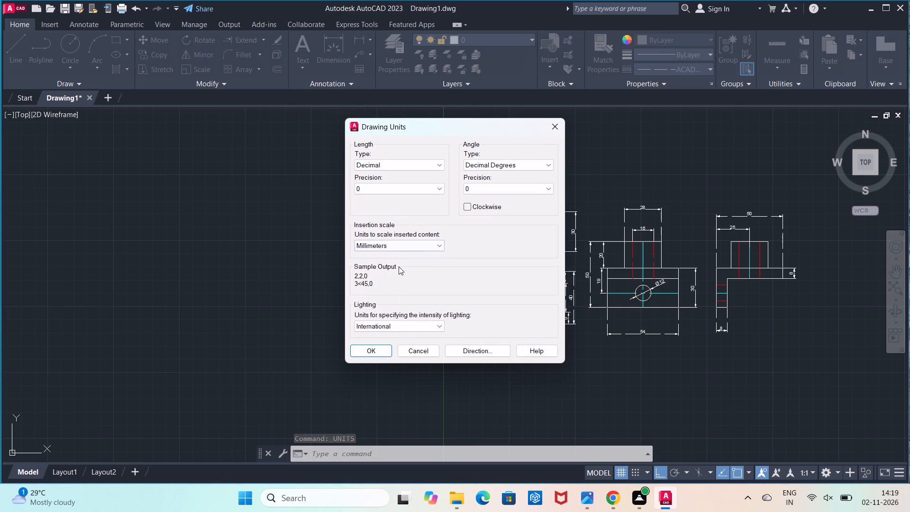
click(376, 349)
Modify the ISO-25 dimension style to use a text height of 6 and ISO standard text alignment.
click(367, 448)
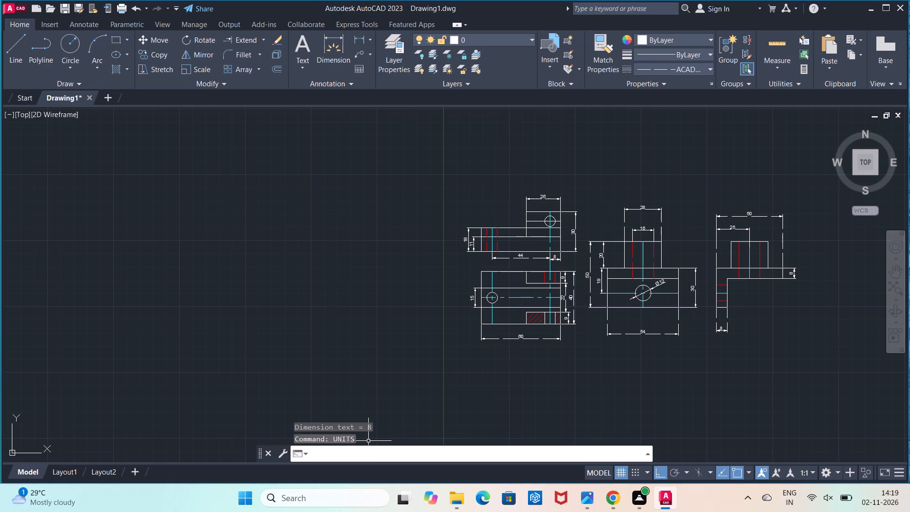
key(d)
key(Return)
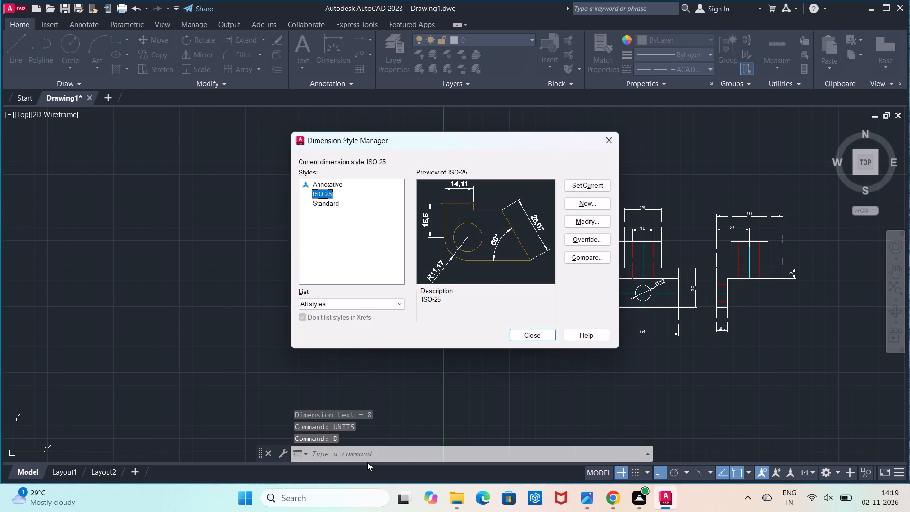
click(597, 224)
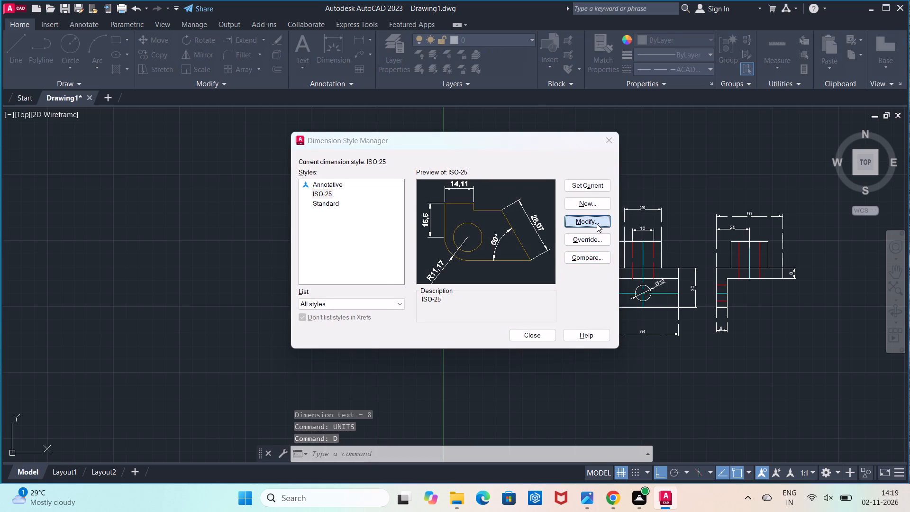
click(435, 197)
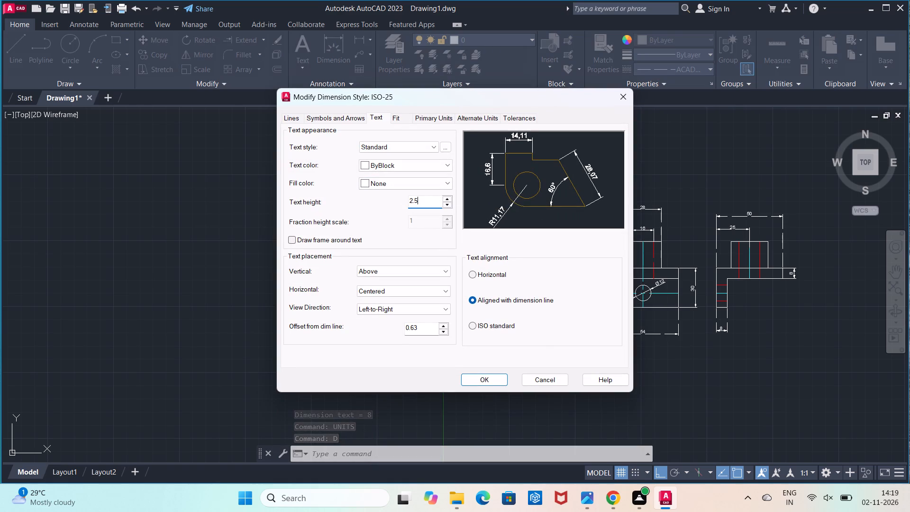
key(BackSpace)
key(BackSpace)
key(BackSpace)
key(6)
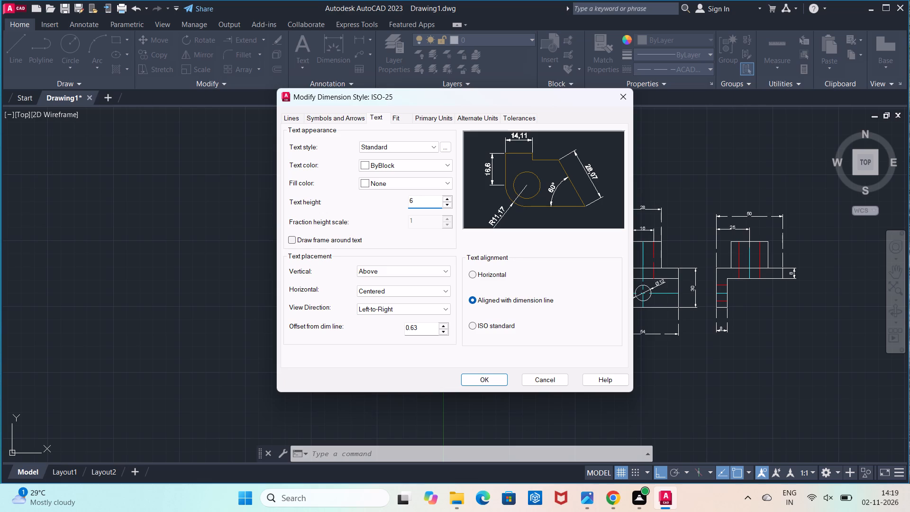
click(486, 324)
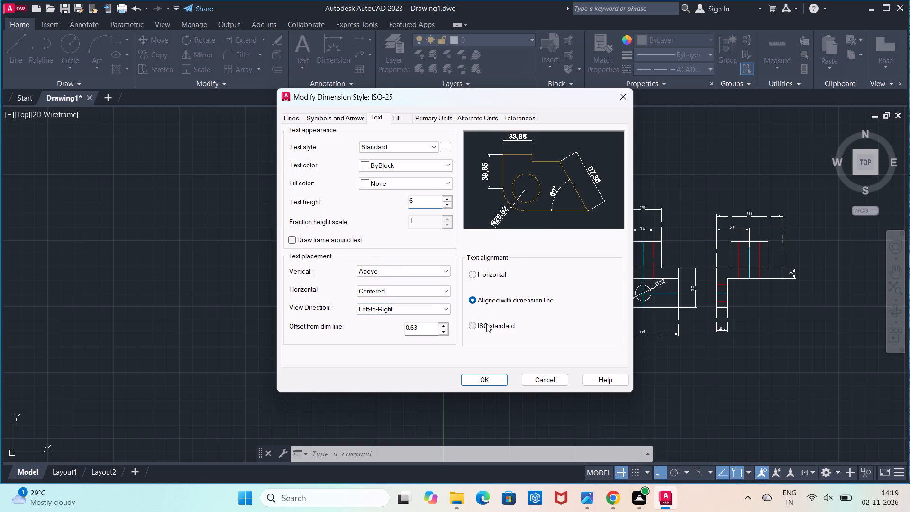
Set the ISO-25 style's linear dimension precision to 0 and accept the style modifications.
click(426, 119)
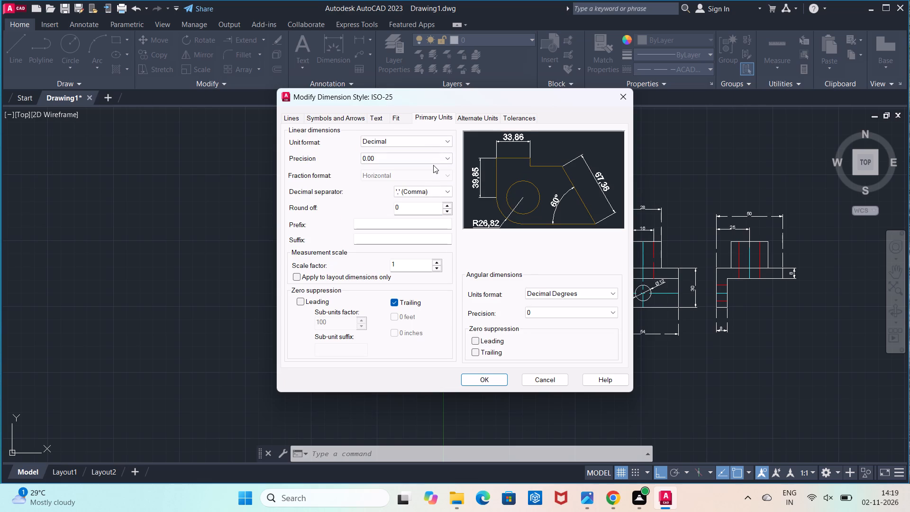
click(433, 165)
click(436, 158)
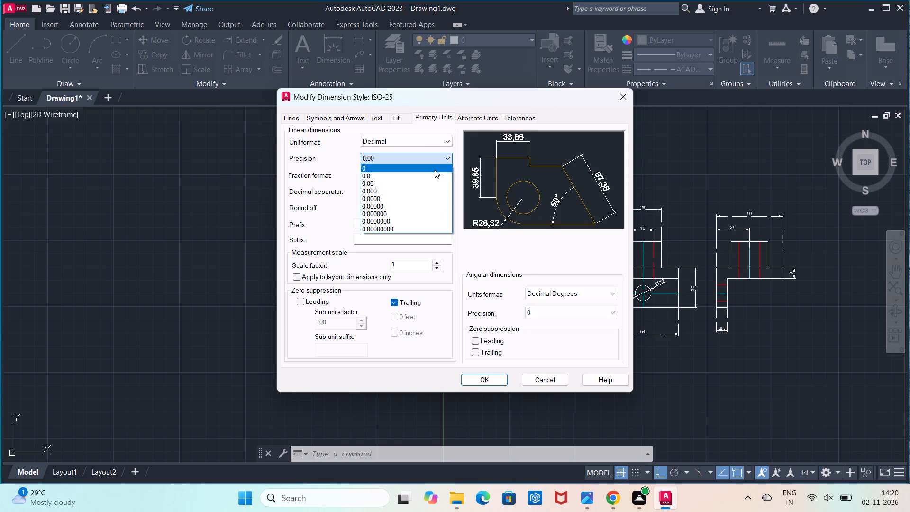
click(435, 170)
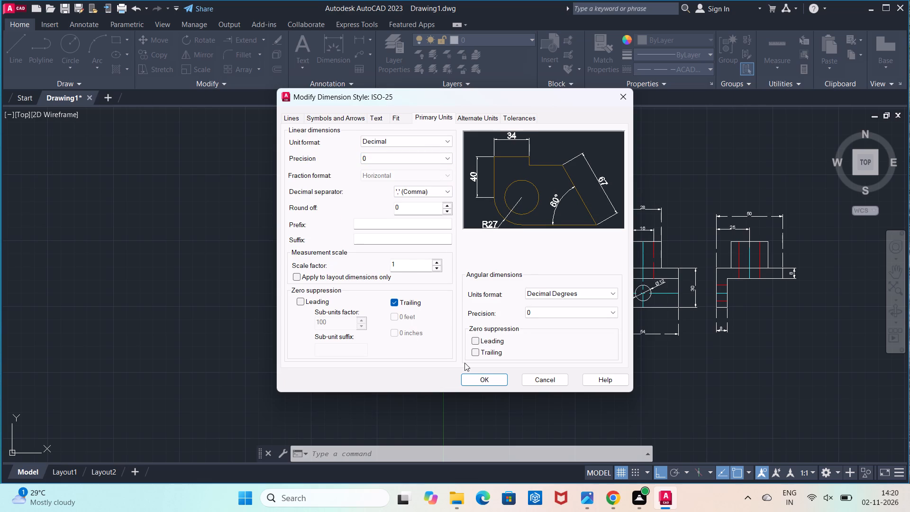
click(475, 376)
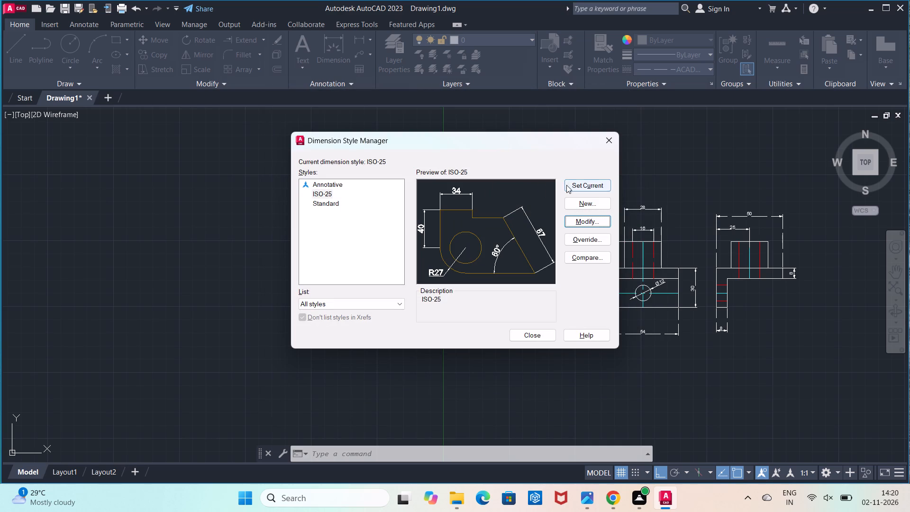
Set ISO-25 as the current dimension style and close the Dimension Style Manager.
click(566, 185)
click(533, 333)
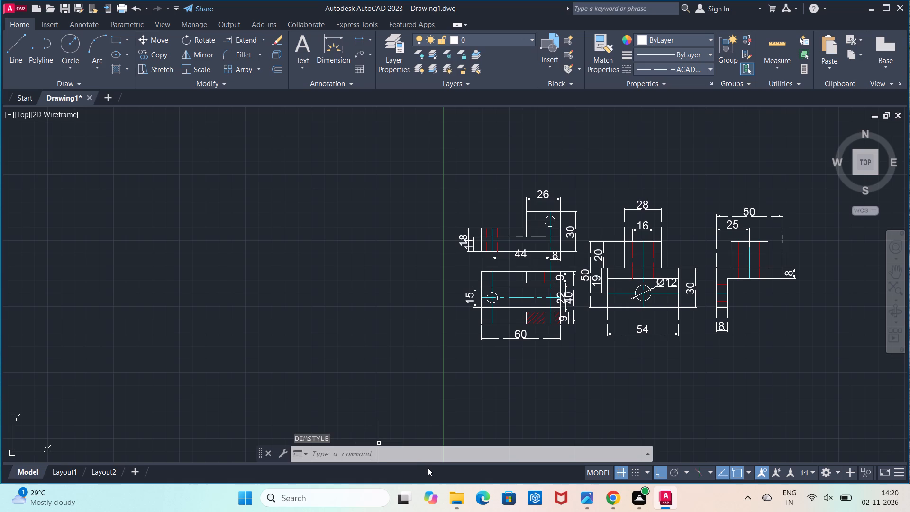
Turn off command log file recording with LOGFILEOFF.
click(427, 455)
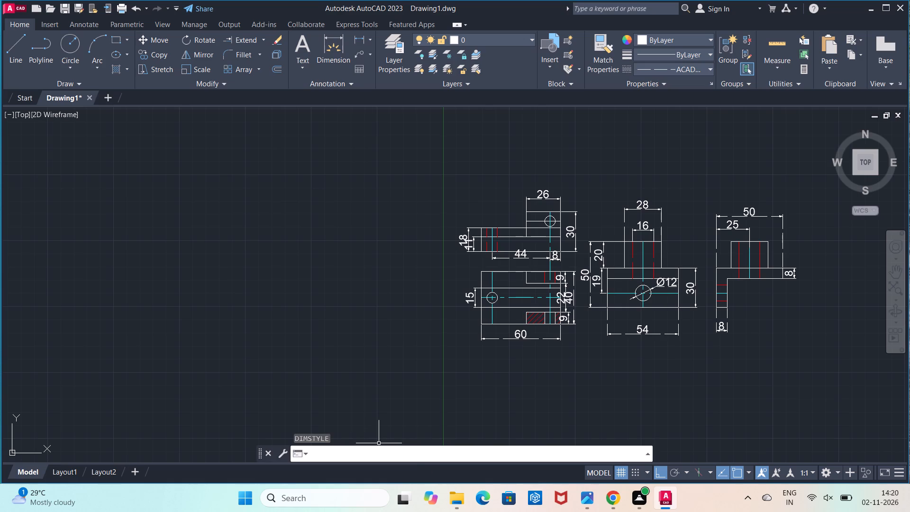
text(logf)
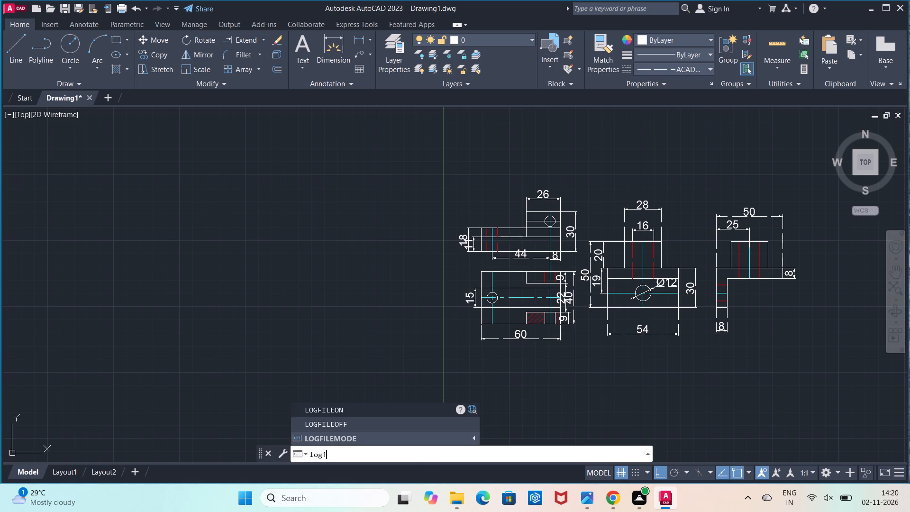
click(369, 423)
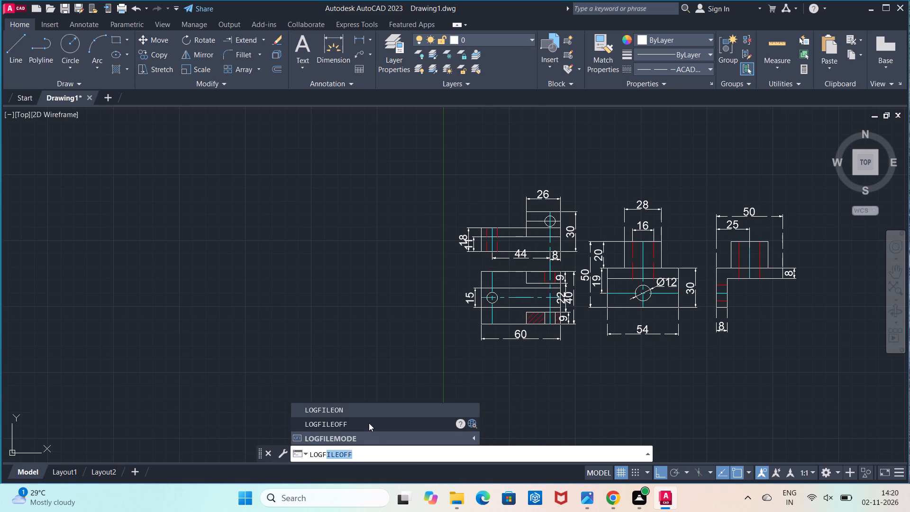
Start saving the drawing in the Documents folder and clear the default file name.
click(71, 9)
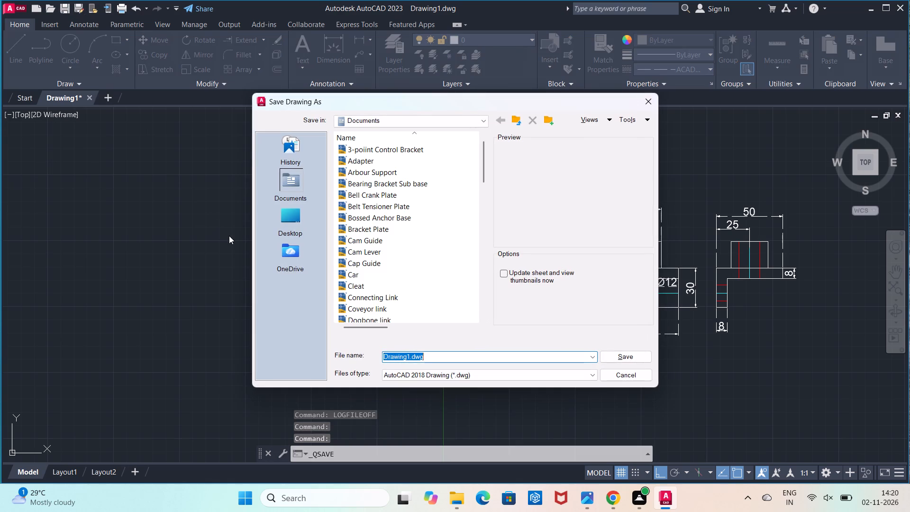
key(BackSpace)
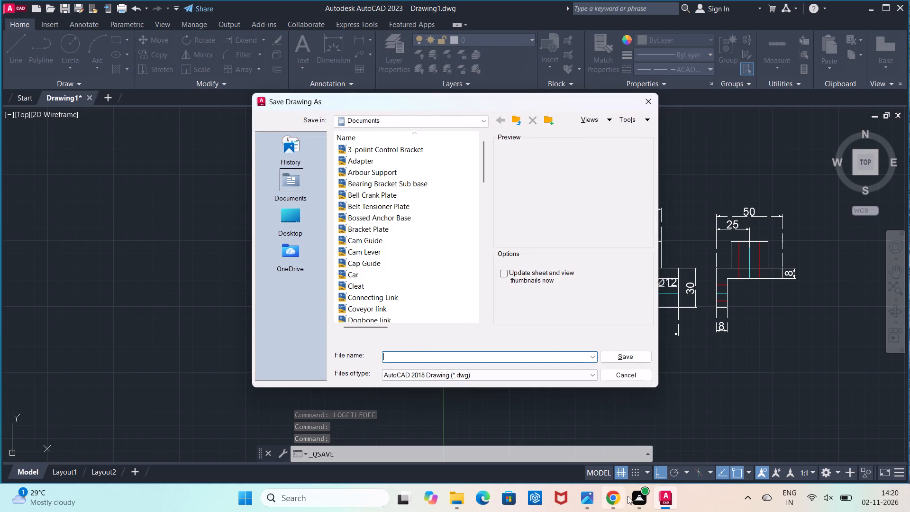
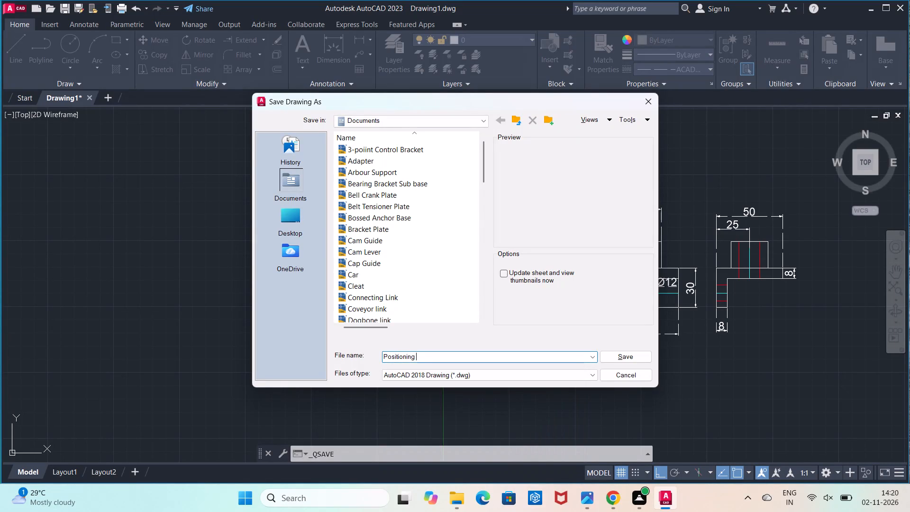
Complete the drawing's file name as "Positioning block and cylindrical collar bracket".
text(block and c)
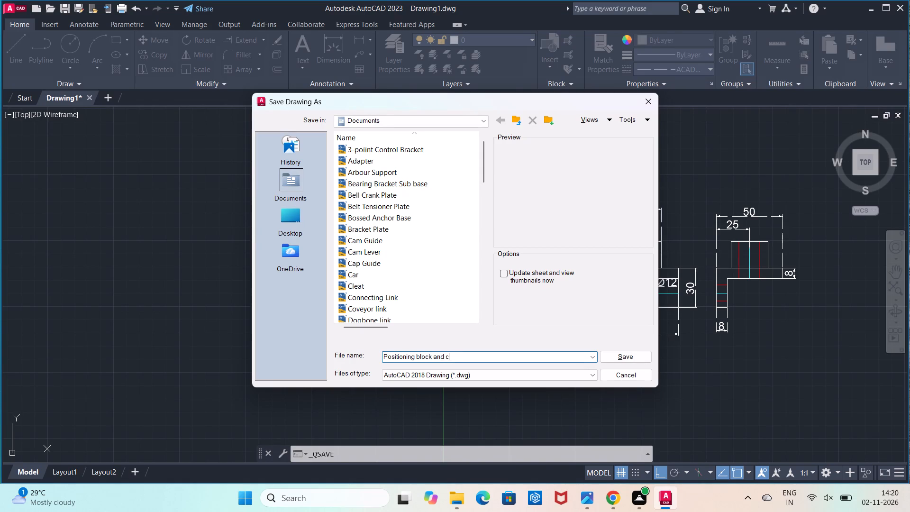
text(ylindrical collar bracket)
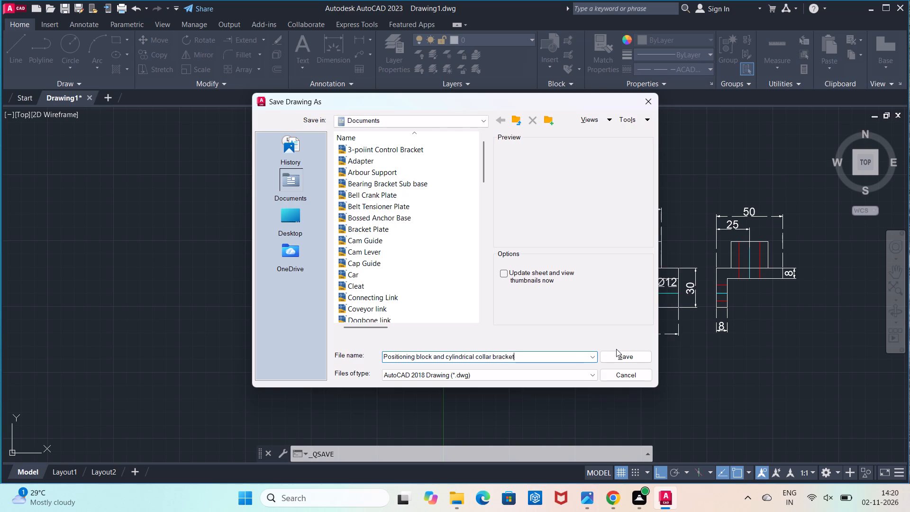
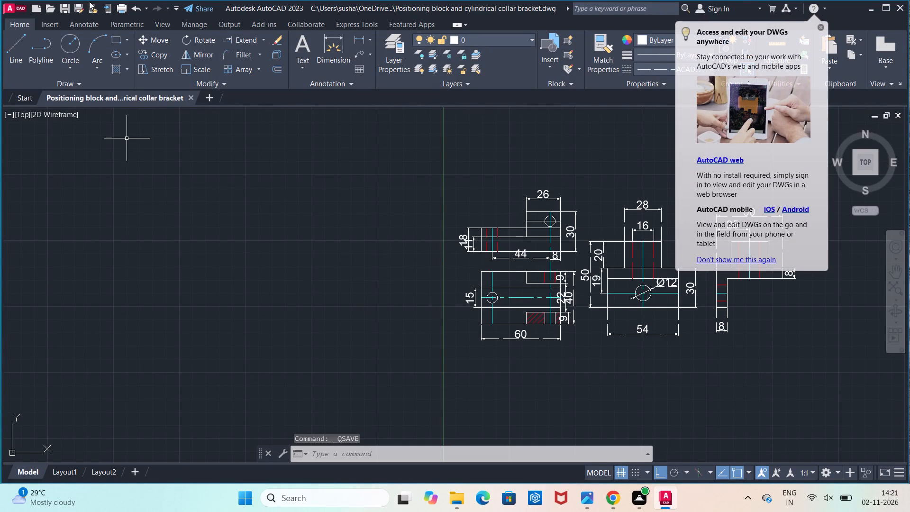
Set up the plot on ISO A4 (297.00 x 210.00 MM) paper in landscape orientation, with the plot centred.
click(117, 5)
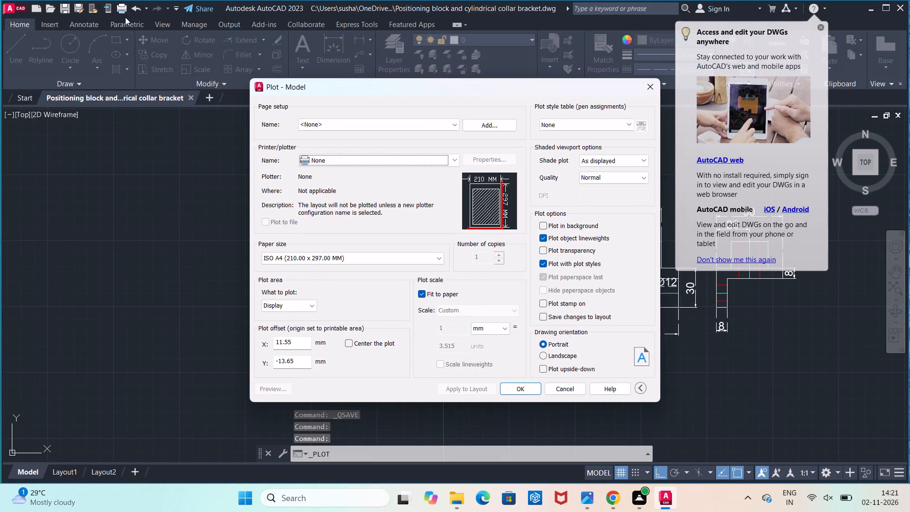
click(355, 257)
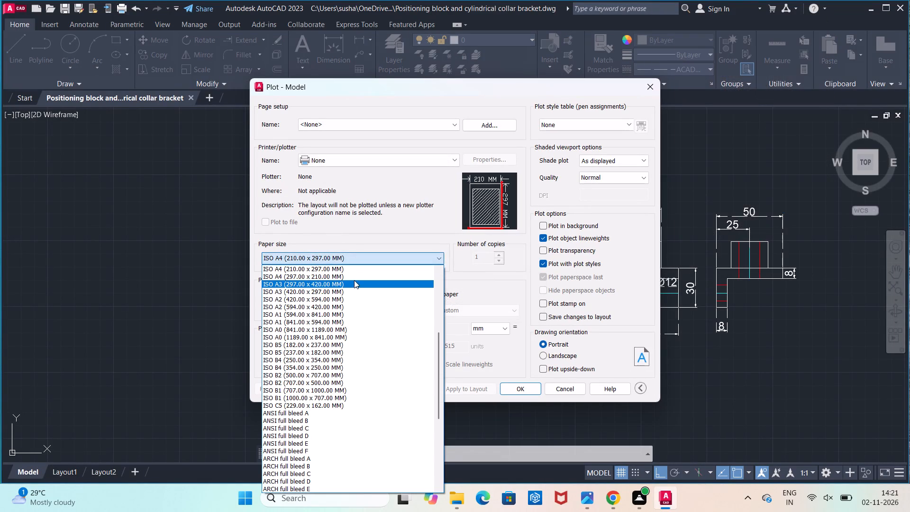
click(354, 279)
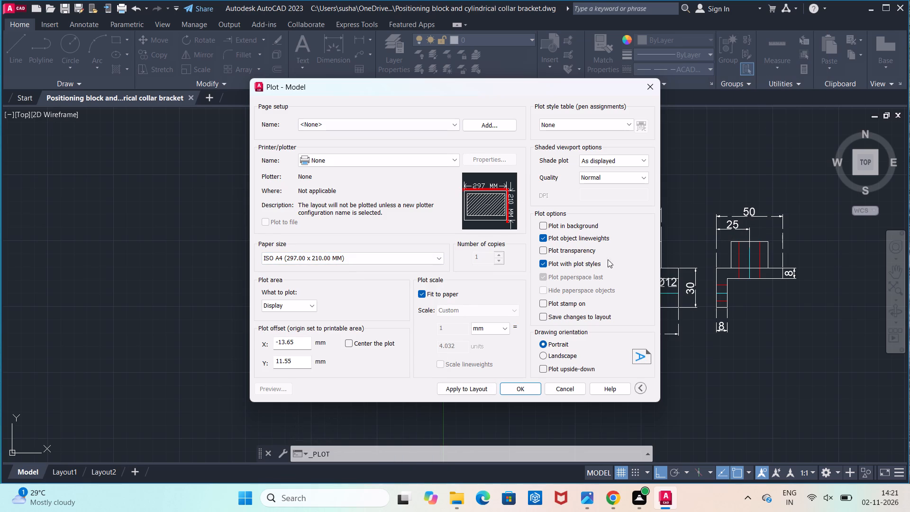
click(570, 351)
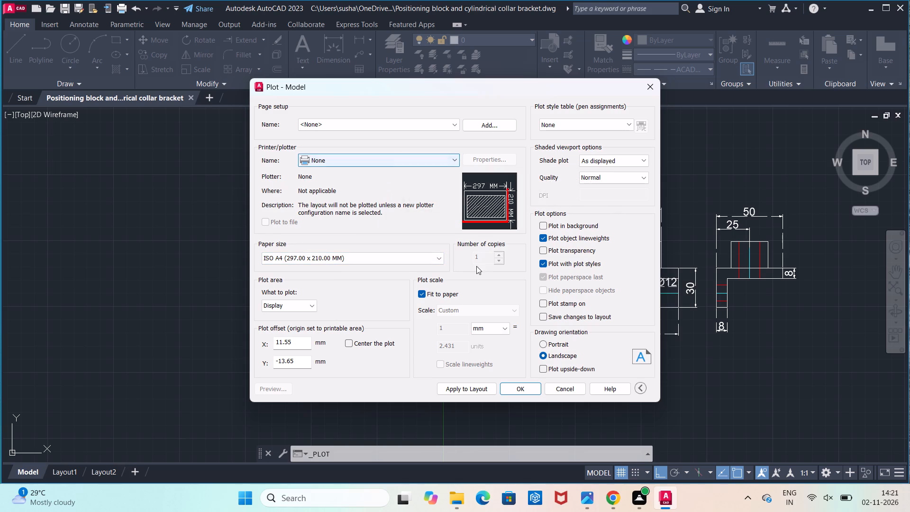
click(383, 345)
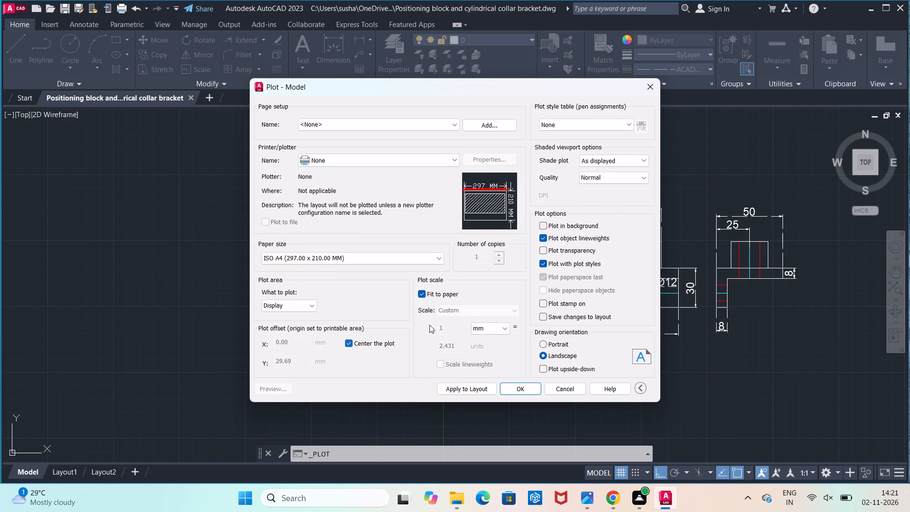
Set the plot area to a Window enclosing all the dimensioned views of both parts.
click(268, 302)
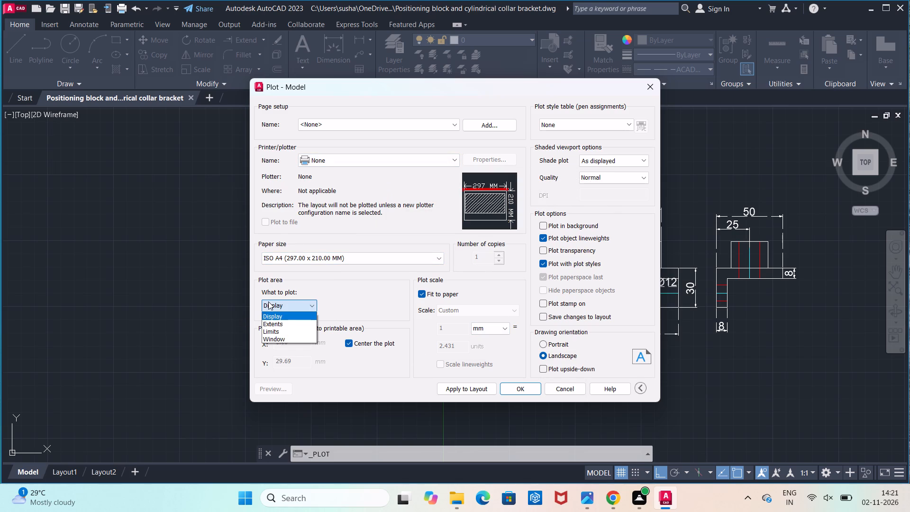
click(286, 343)
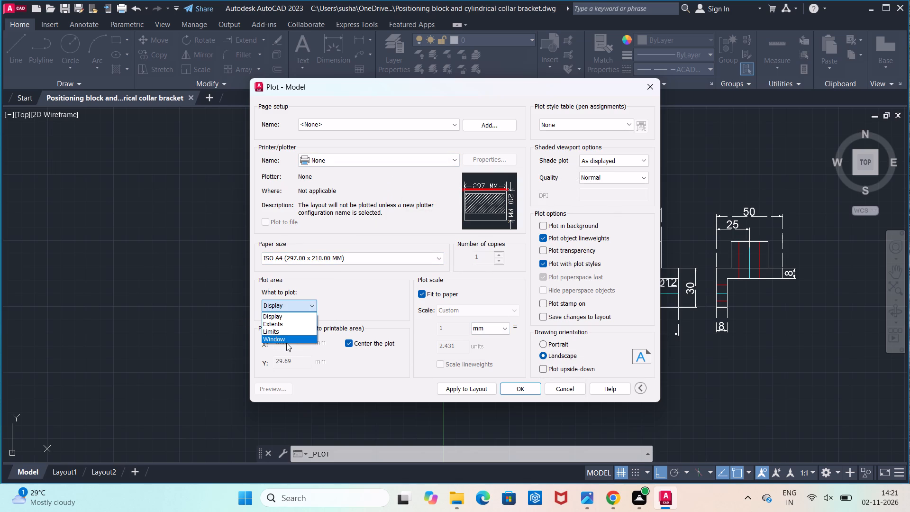
click(286, 343)
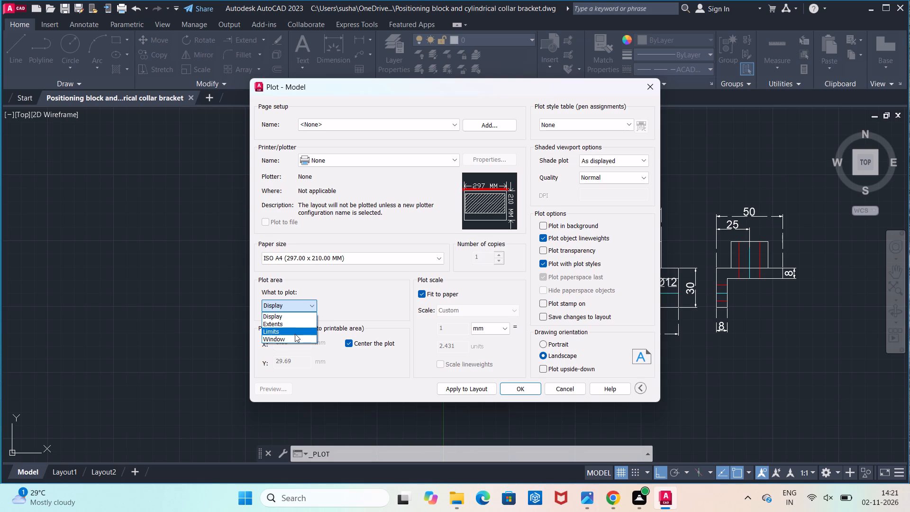
click(298, 338)
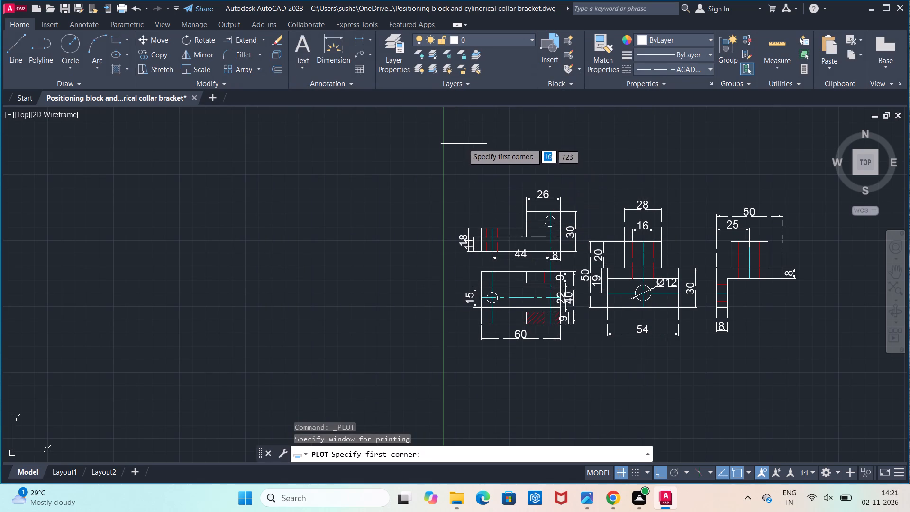
click(456, 133)
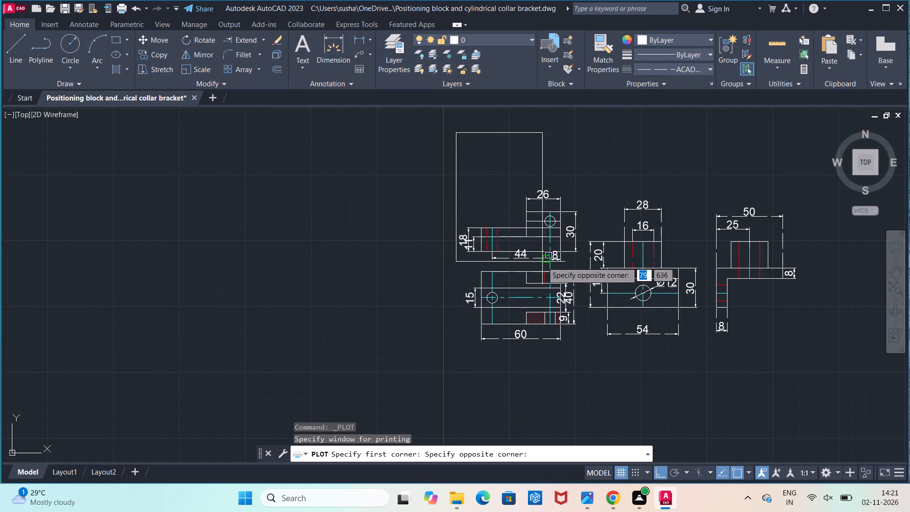
click(806, 384)
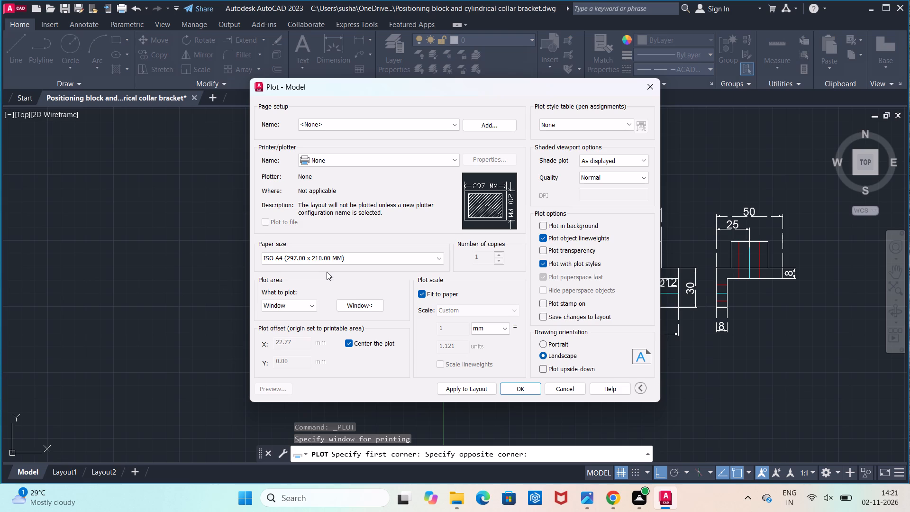
Plot with DWG To PDF.pc3 and save the PDF in Documents as "Positioning block and cylindrical collar bracket-Model.pdf".
click(389, 163)
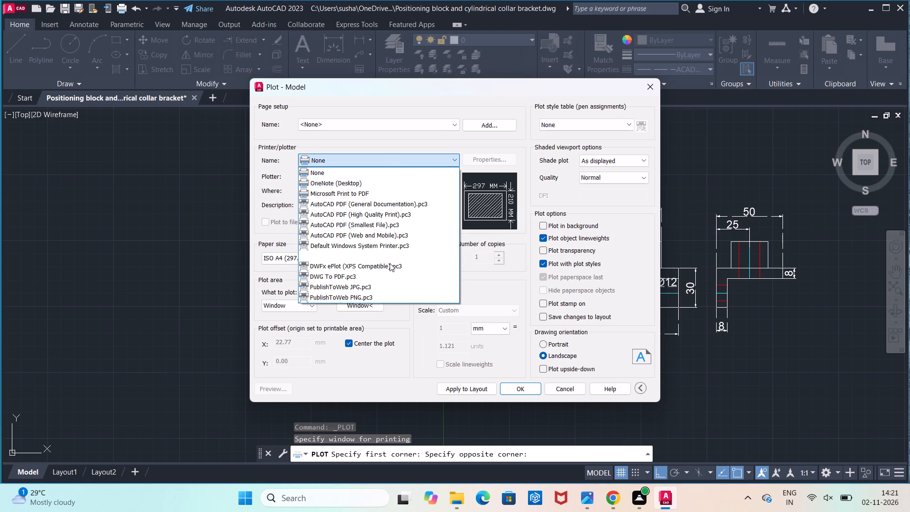
click(390, 274)
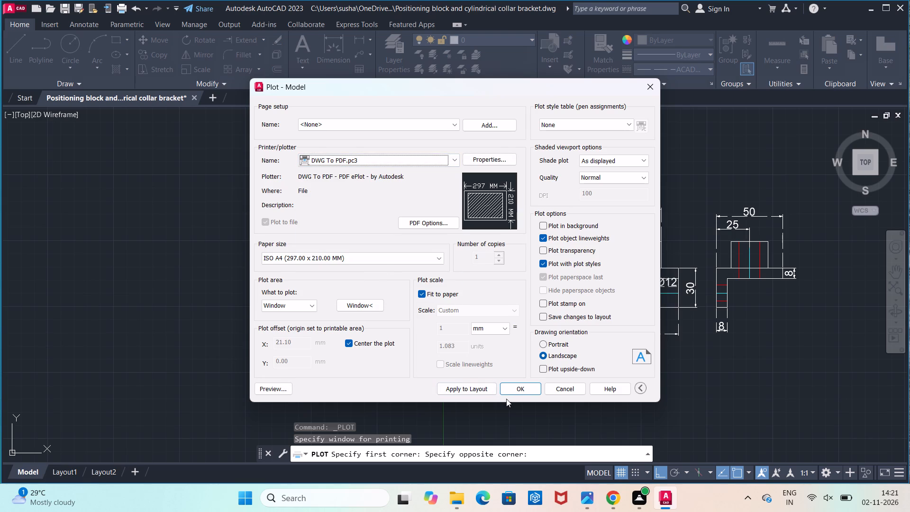
click(518, 388)
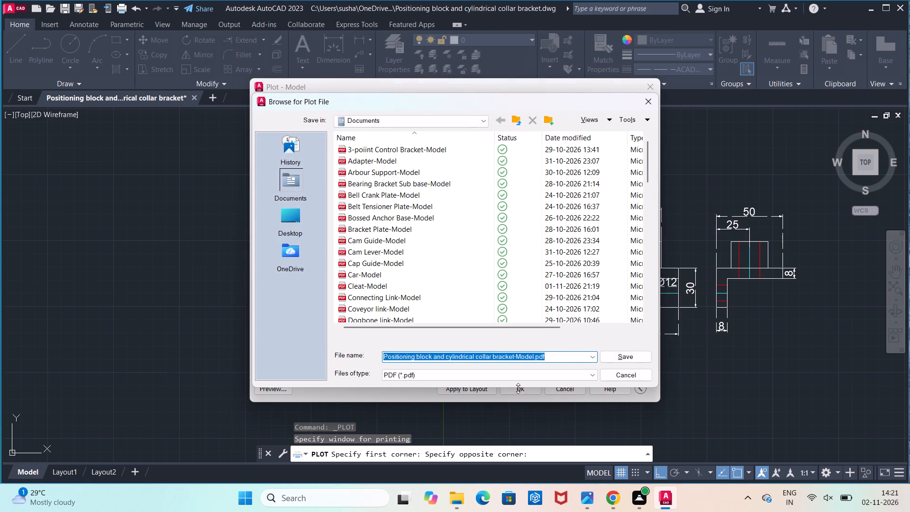
click(608, 354)
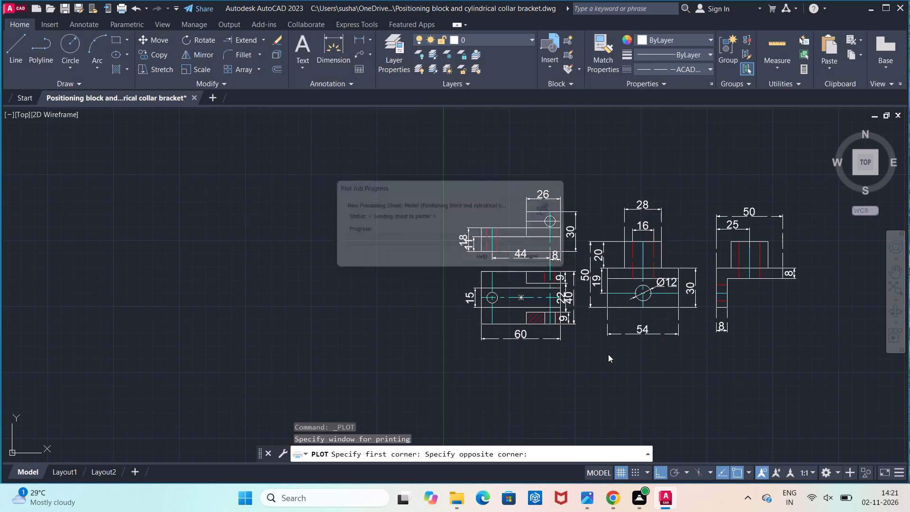
Look over the plotted views and dimensions in the PDF opened in Microsoft Edge, and close the browser window.
scroll(608, 354, down, 1)
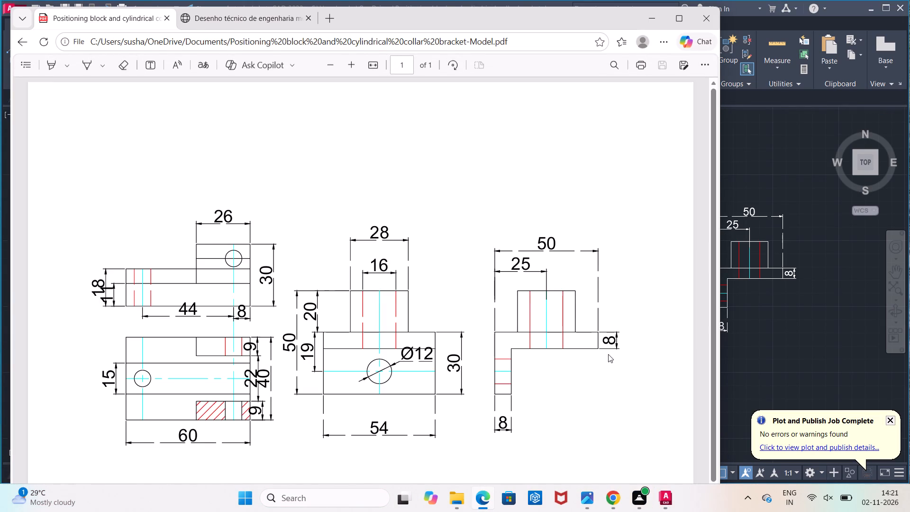
scroll(608, 354, down, 1)
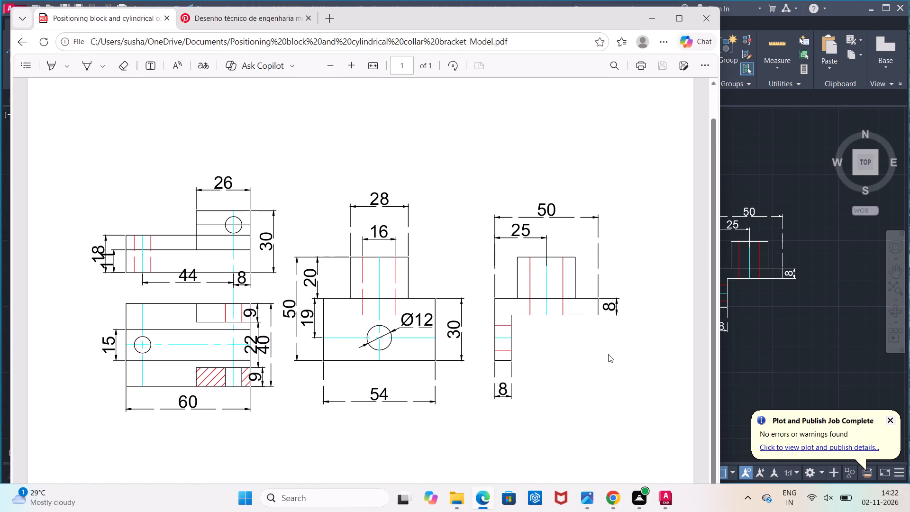
click(710, 25)
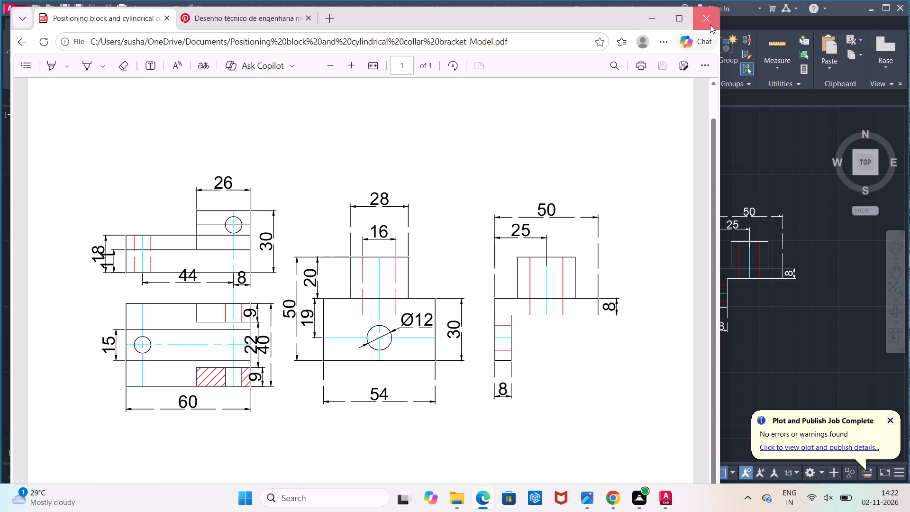
Quit AutoCAD.
click(898, 8)
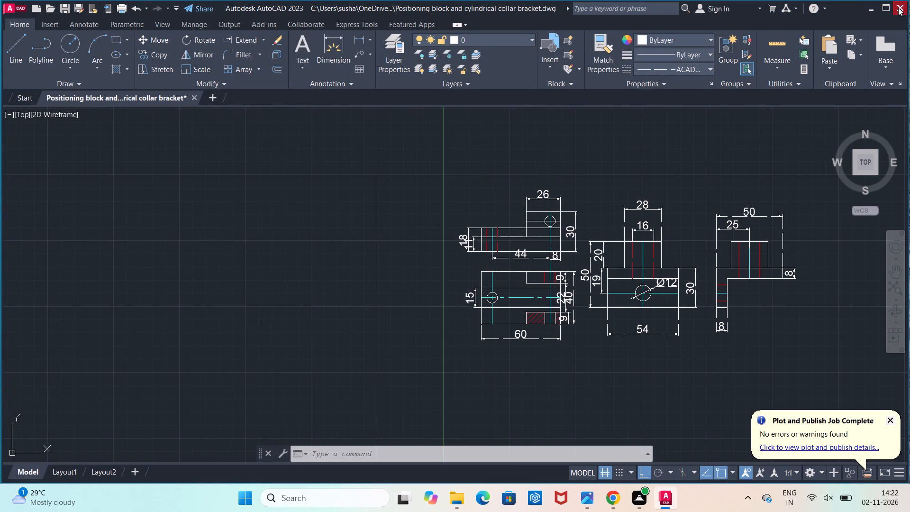
click(439, 273)
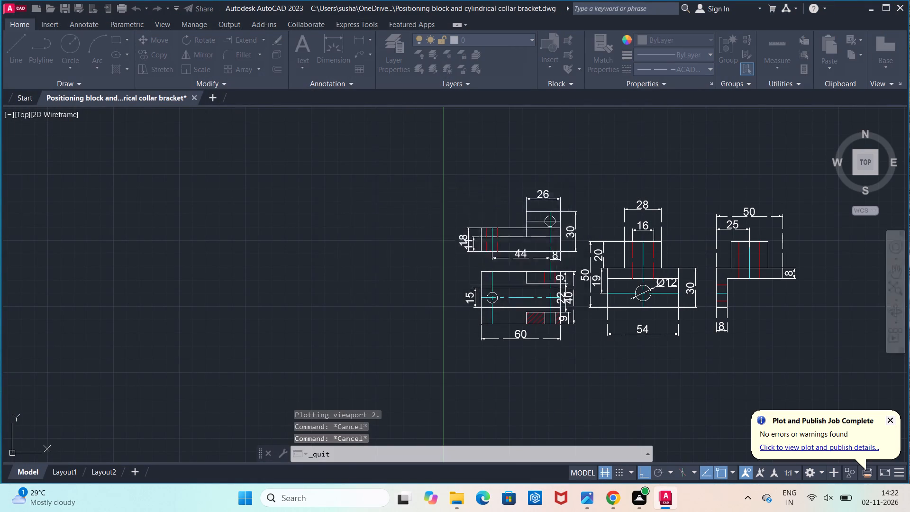